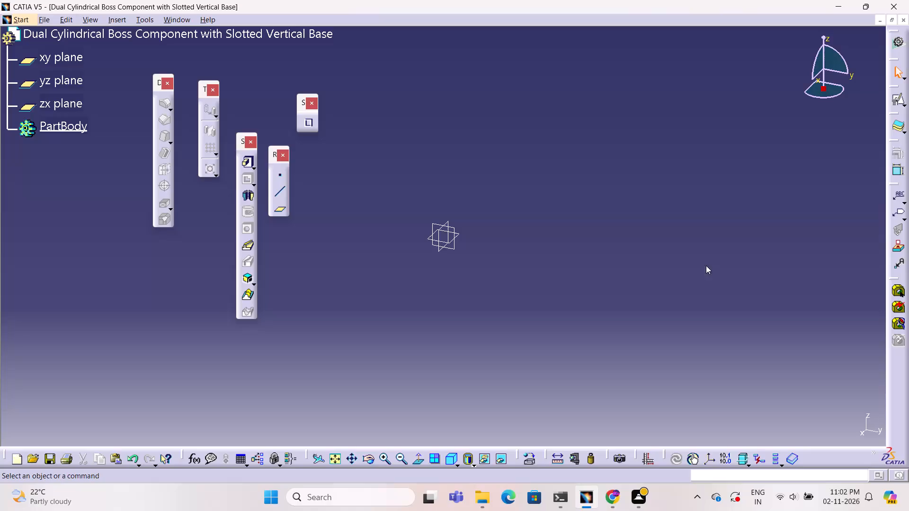
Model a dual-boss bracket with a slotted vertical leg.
Create a positioned sketch on the yz plane with implicit origin and orientation.
click(454, 230)
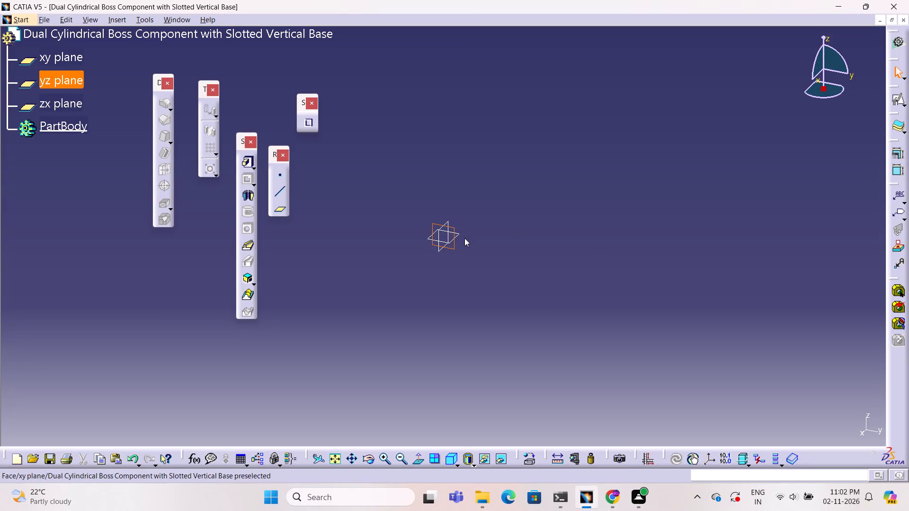
click(894, 102)
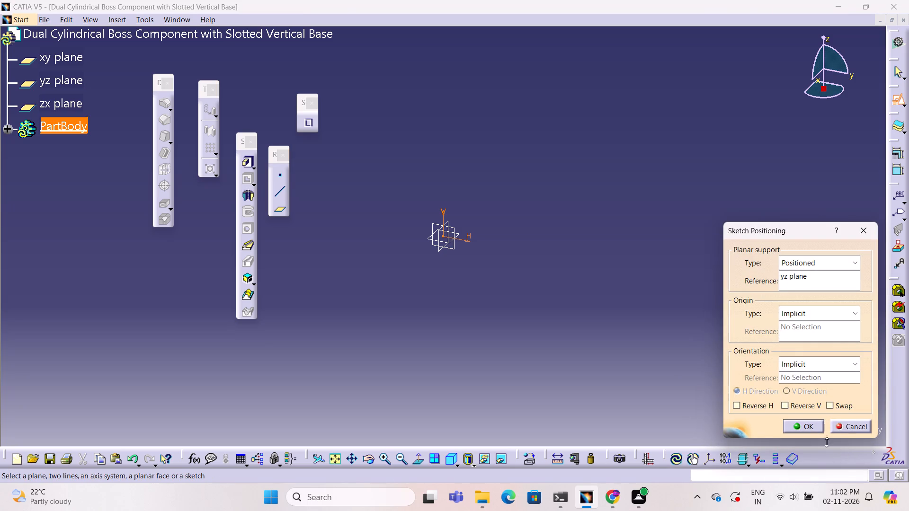
click(807, 423)
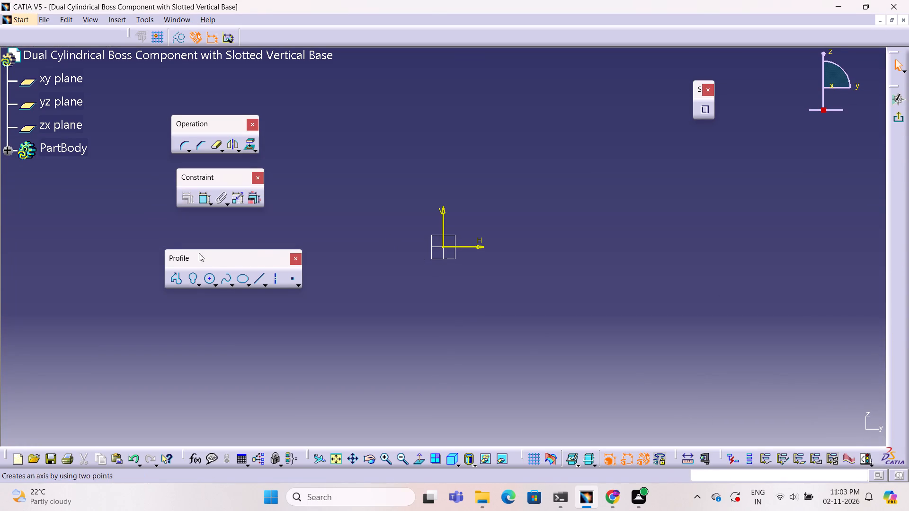
Sketch a circle centred on the origin with a diameter of about 49 mm.
click(205, 279)
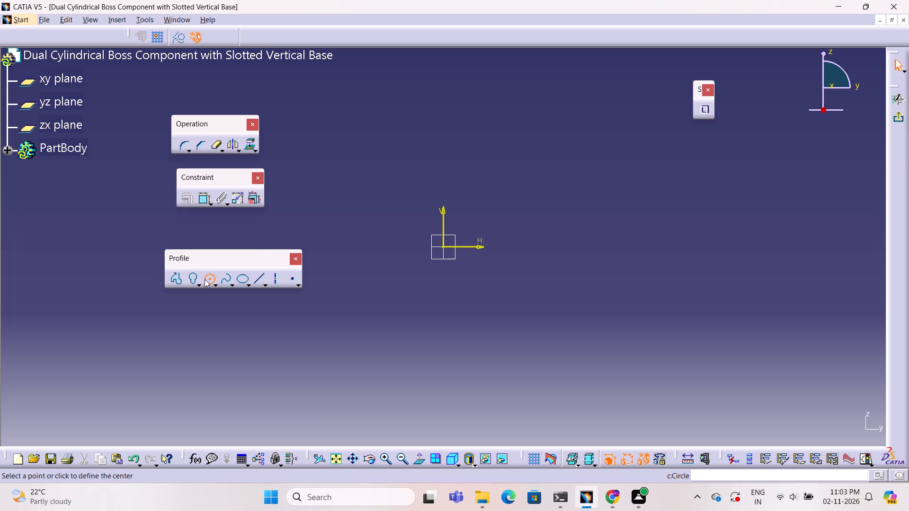
click(443, 248)
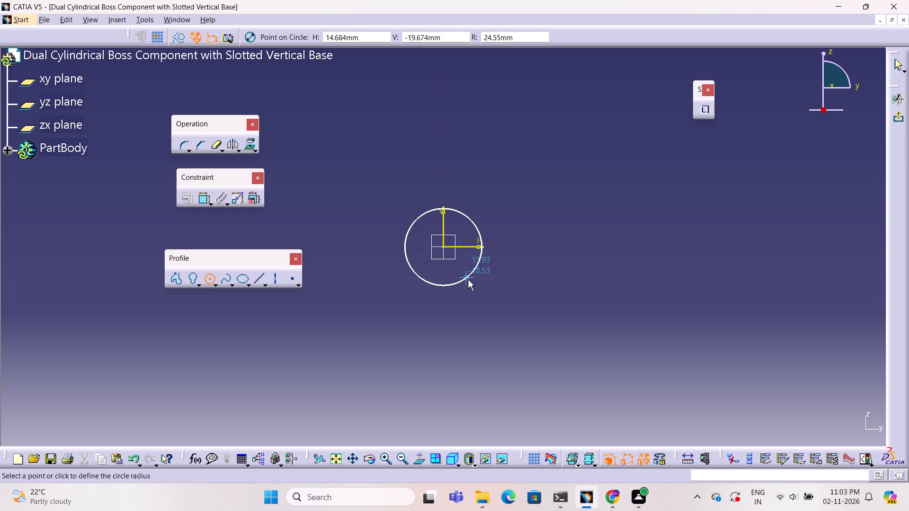
click(469, 281)
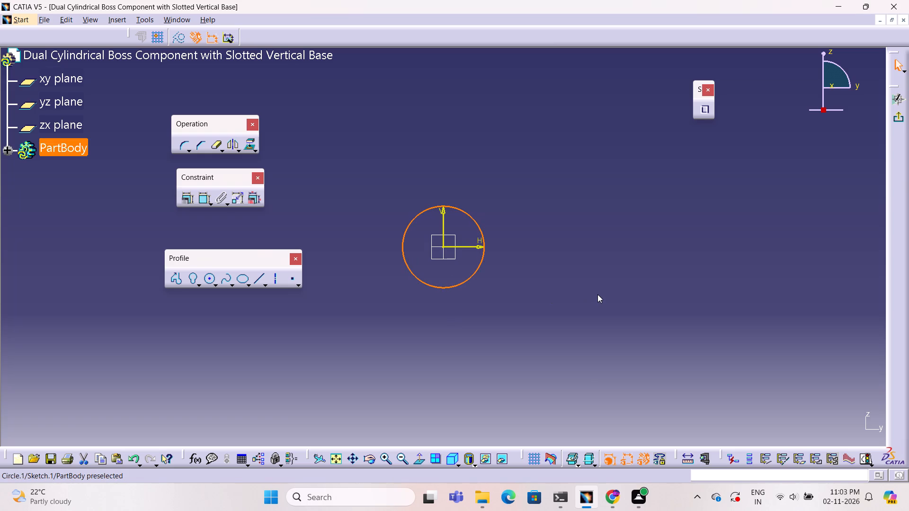
click(597, 293)
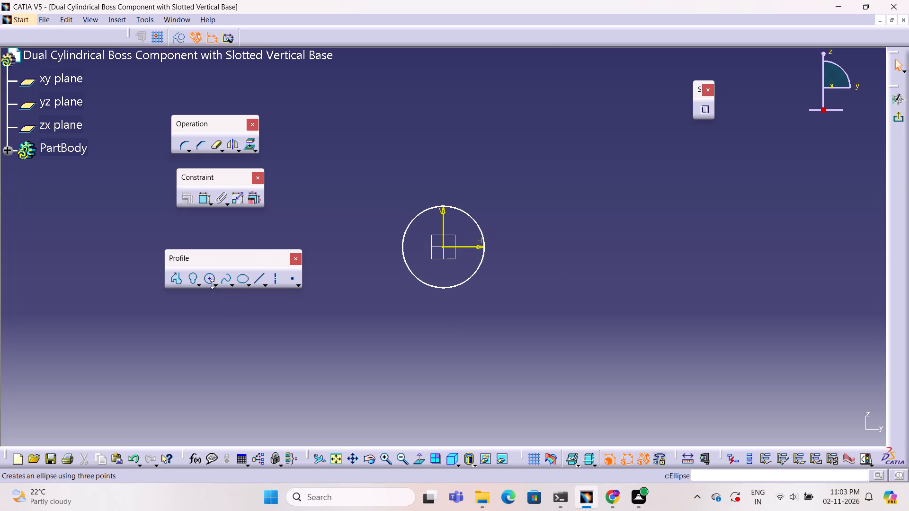
Dimension the circle, switch the dimension from diameter to radius and set it to 18 mm.
click(199, 197)
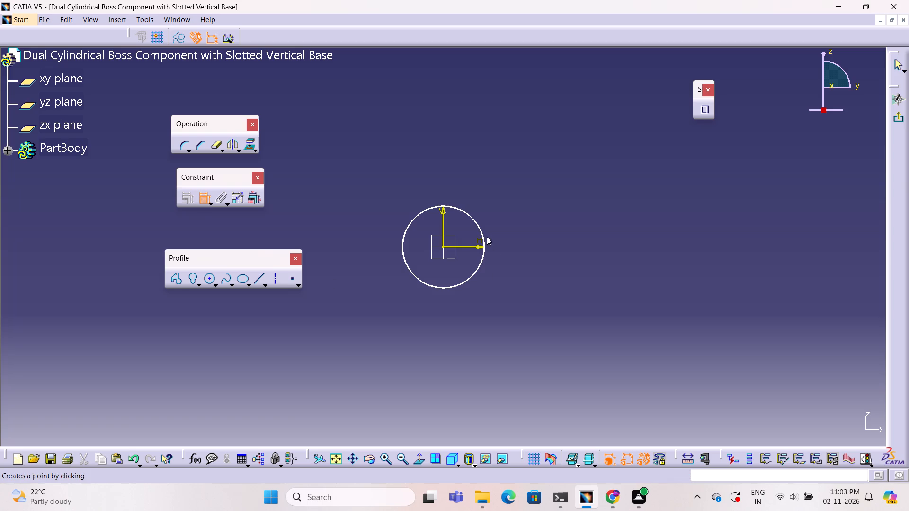
click(480, 231)
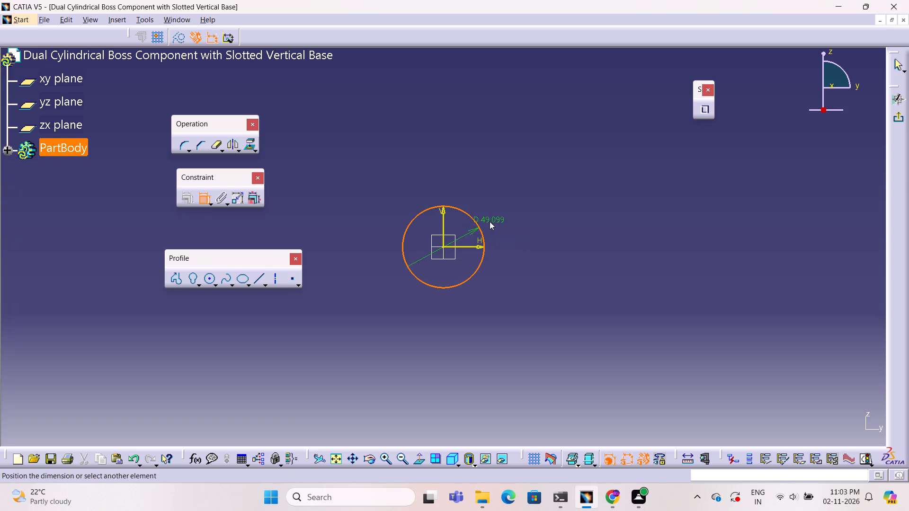
click(505, 196)
double_click(508, 195)
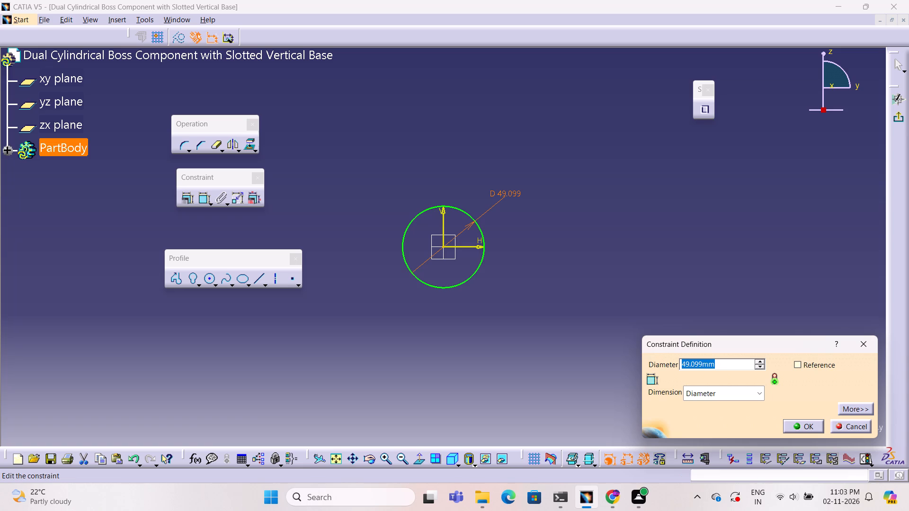
click(762, 398)
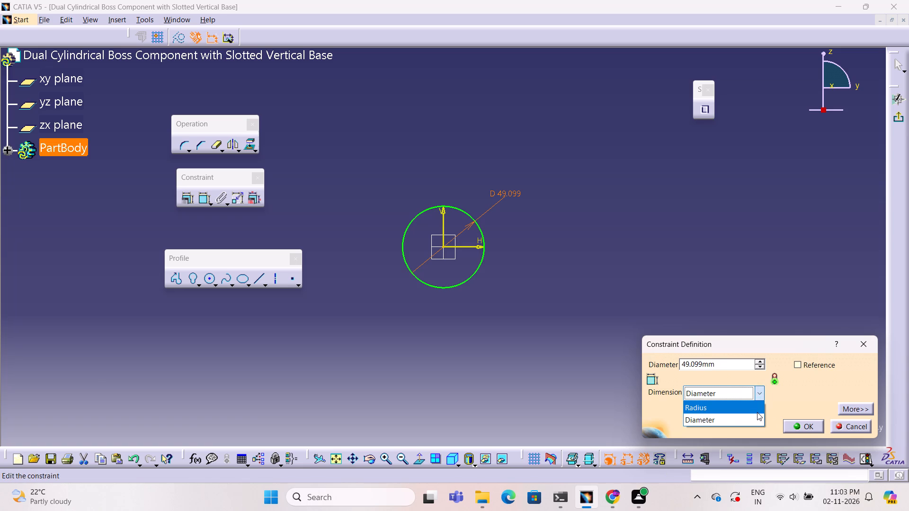
click(757, 412)
double_click(738, 364)
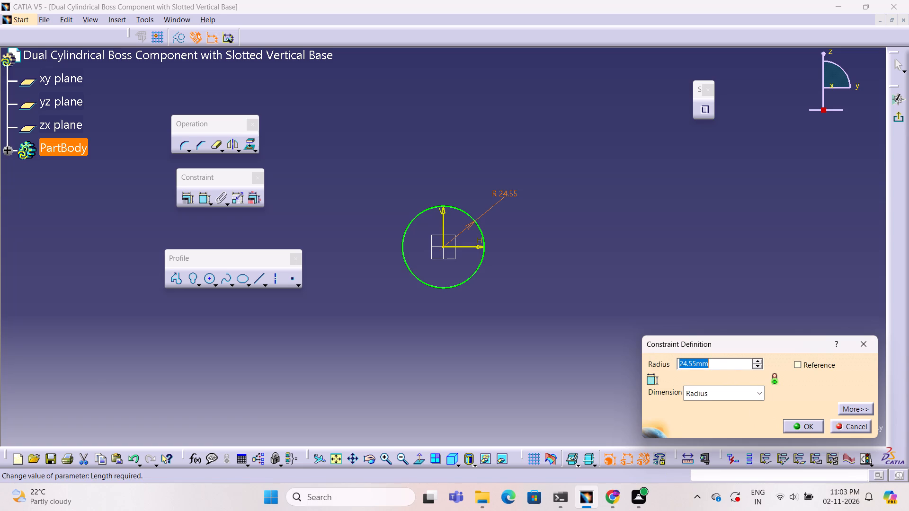
text(18)
click(807, 425)
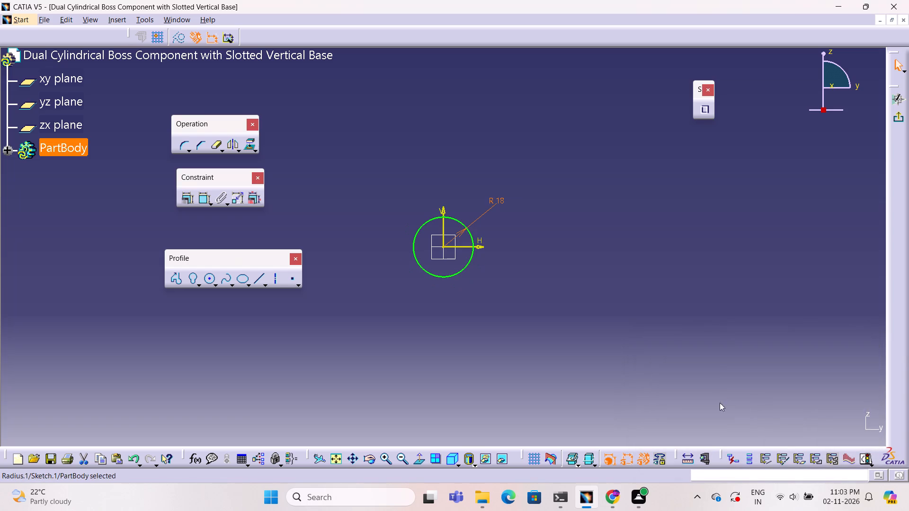
click(659, 397)
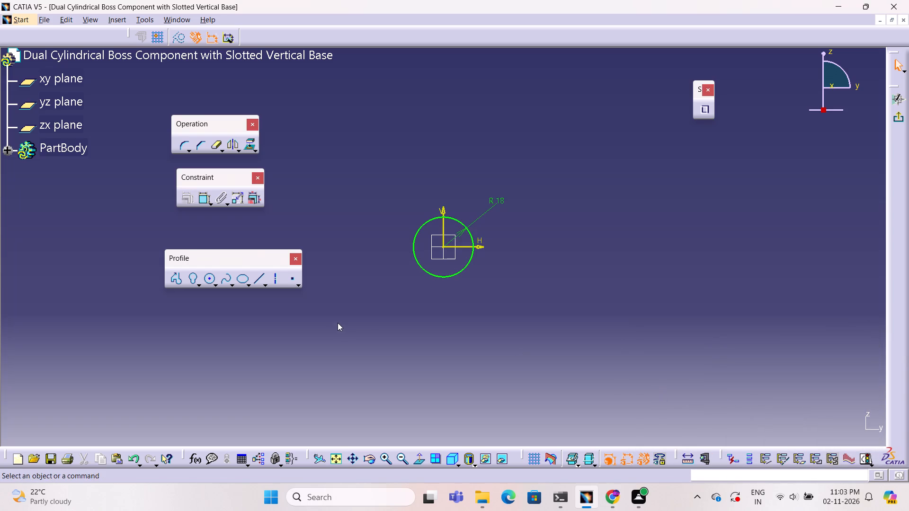
Set the circle's radius to 30 mm.
double_click(499, 203)
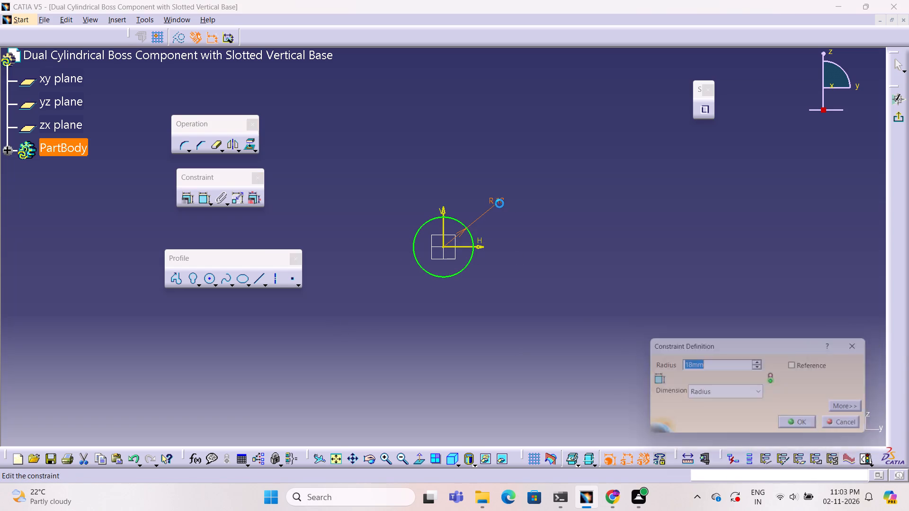
text(30)
click(807, 427)
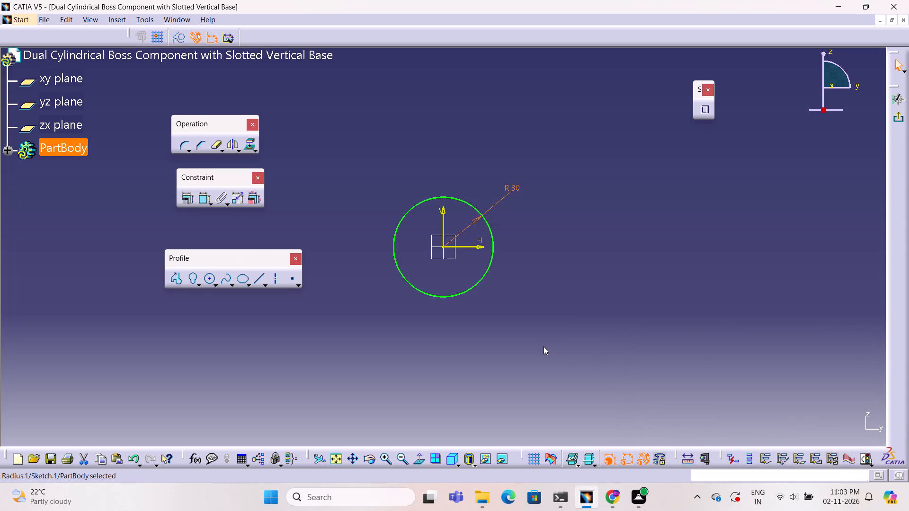
click(543, 346)
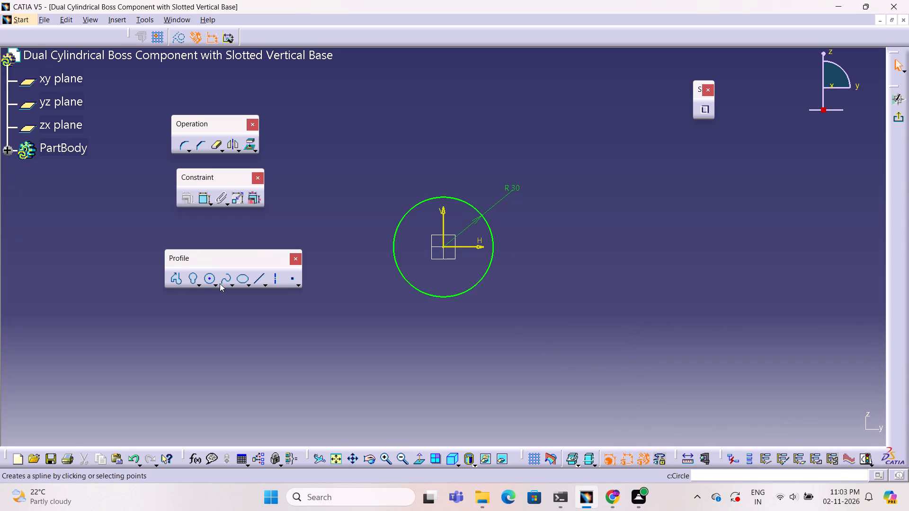
Sketch a second, concentric circle inside the first, centred on the origin with a radius of about 14 mm.
click(209, 279)
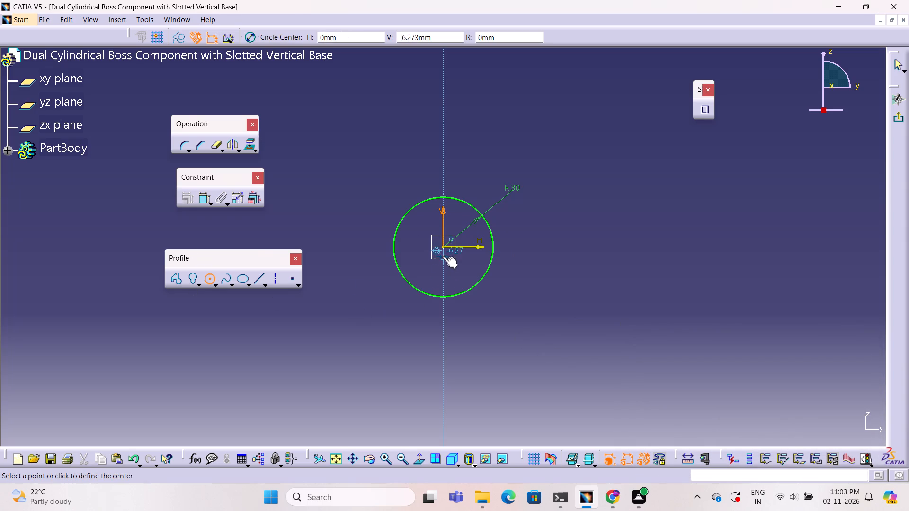
click(445, 247)
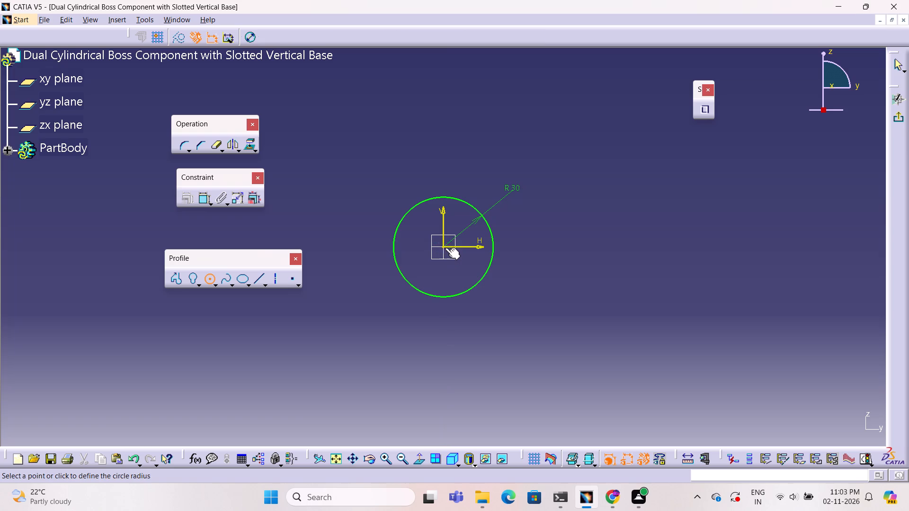
click(449, 272)
click(585, 296)
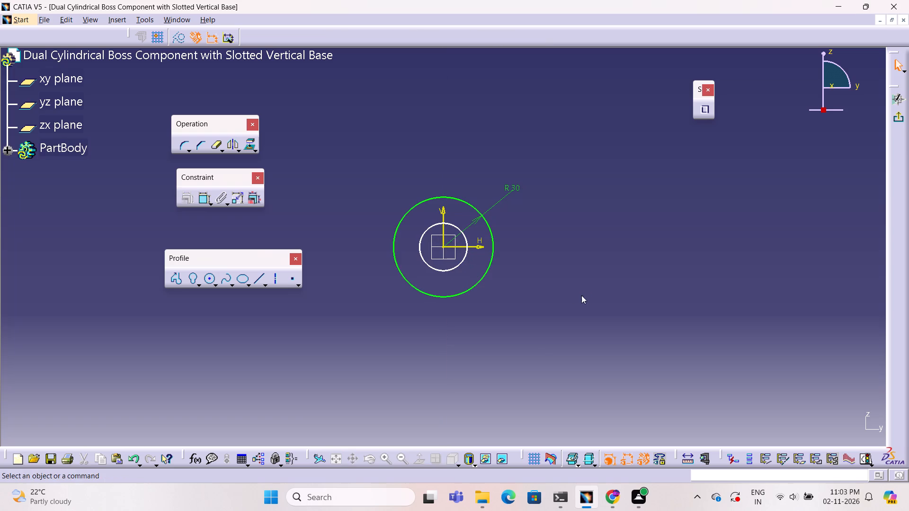
Dimension the inner circle's radius and set it to 18 mm.
click(207, 202)
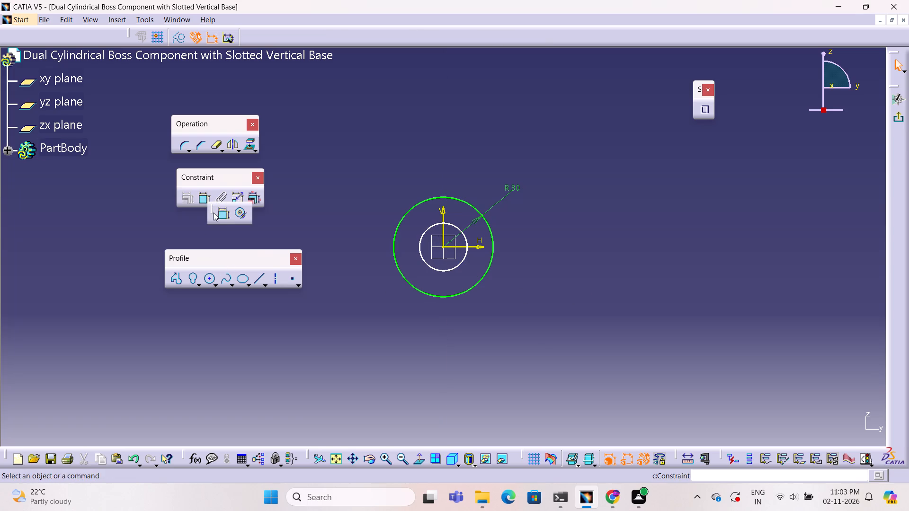
click(221, 214)
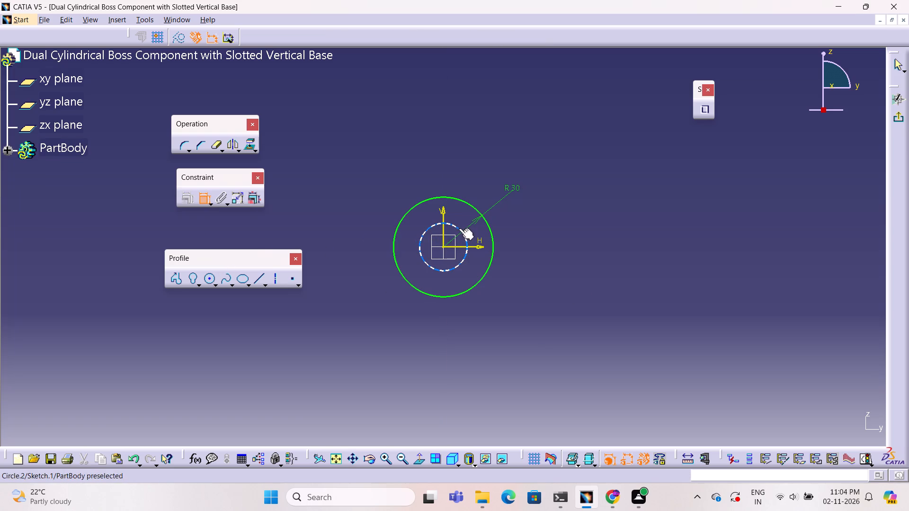
click(459, 228)
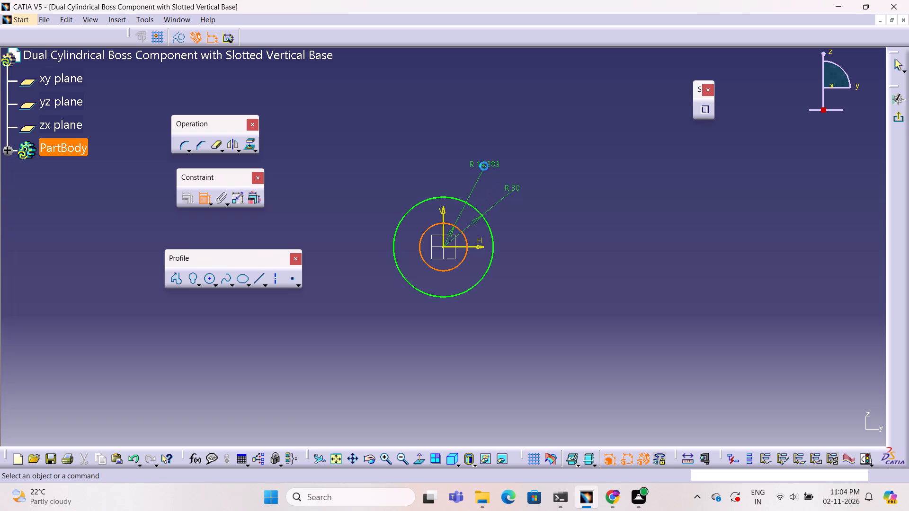
click(484, 166)
click(485, 163)
click(485, 163)
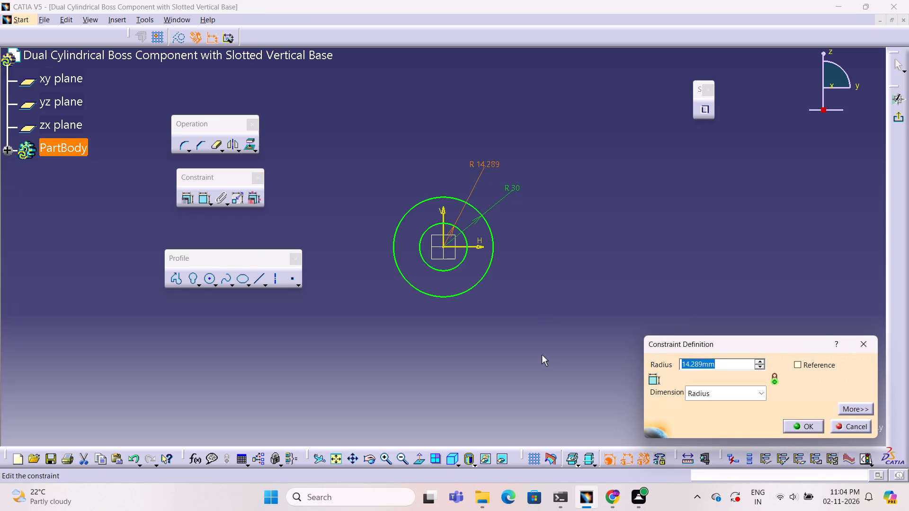
key(1)
key(8)
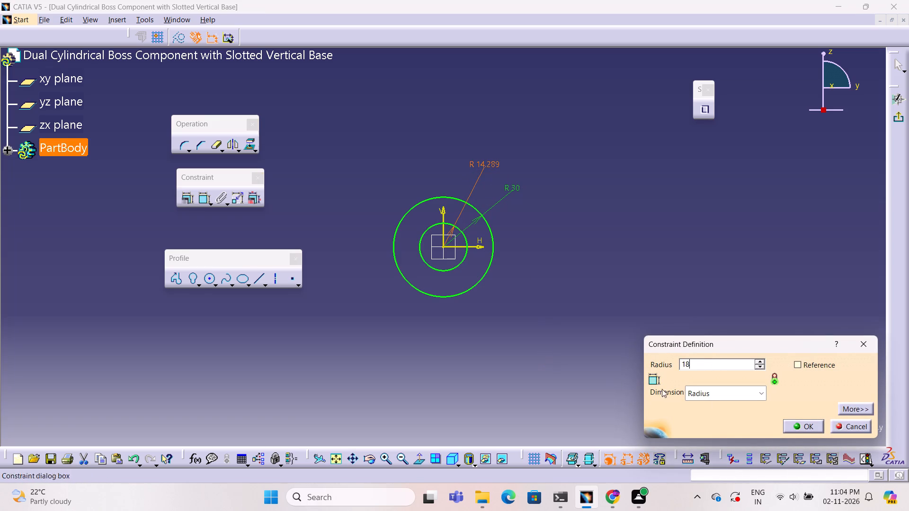
click(802, 421)
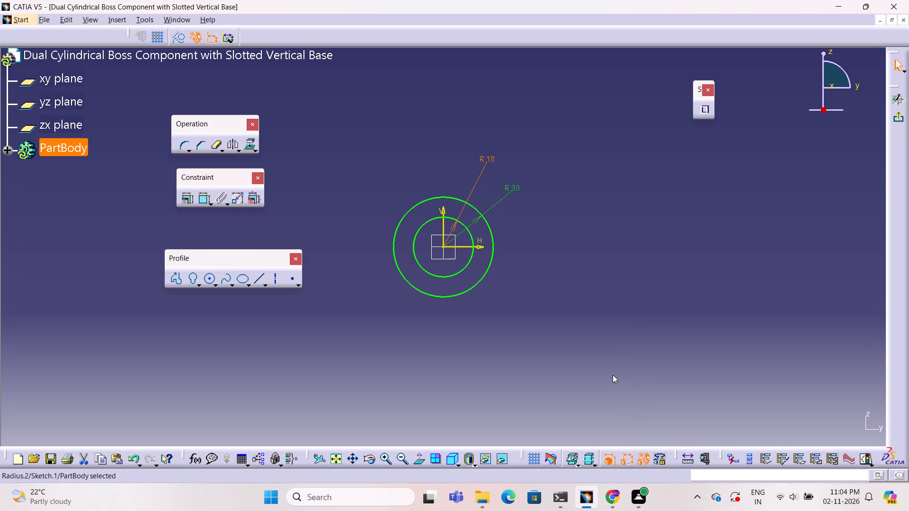
click(613, 375)
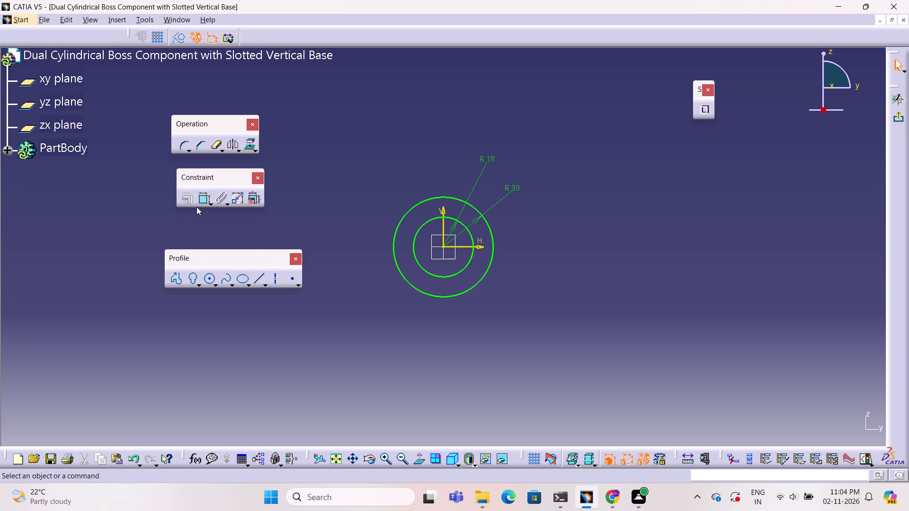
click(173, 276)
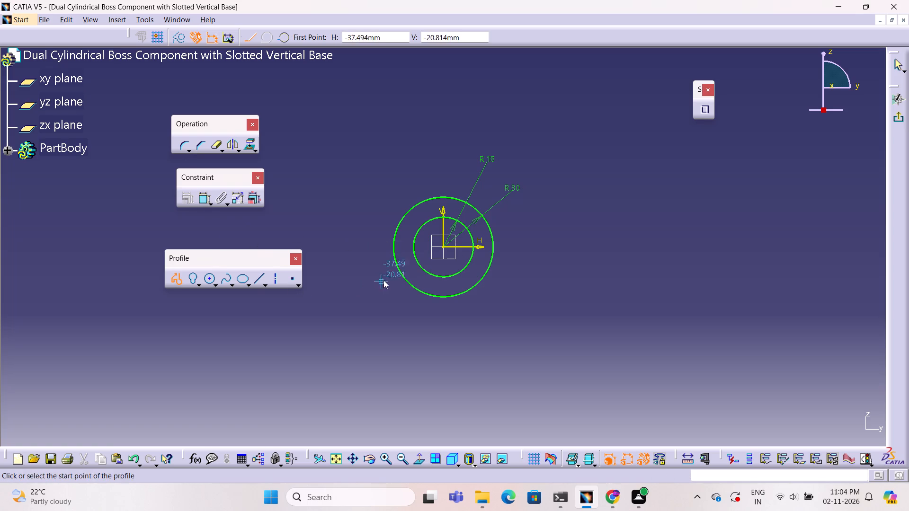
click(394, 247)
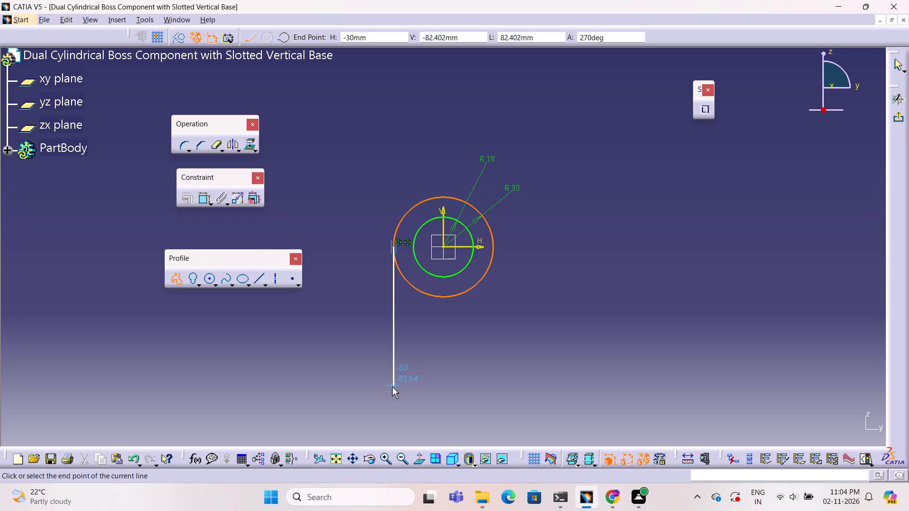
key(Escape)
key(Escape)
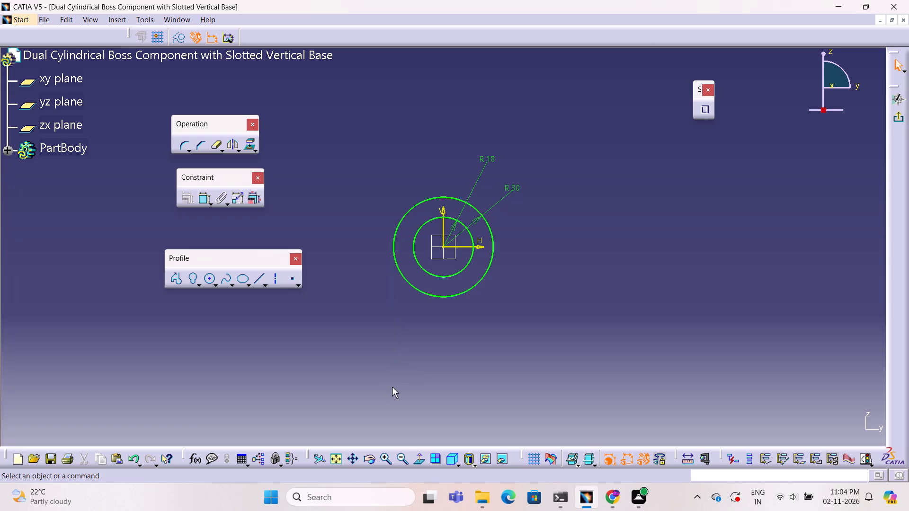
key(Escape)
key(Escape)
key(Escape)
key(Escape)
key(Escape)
Sketch a vertical 75 mm line straight down from the outer circle's leftmost point on the horizontal axis.
click(174, 275)
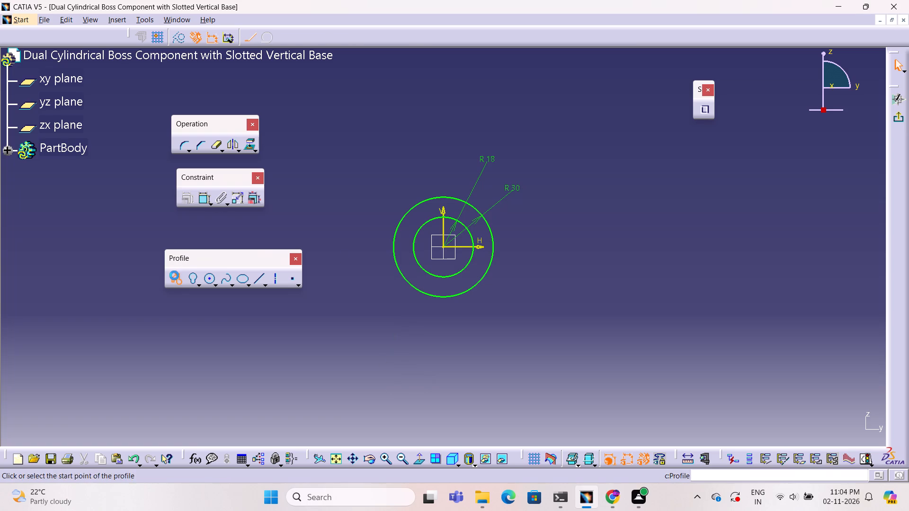
click(392, 245)
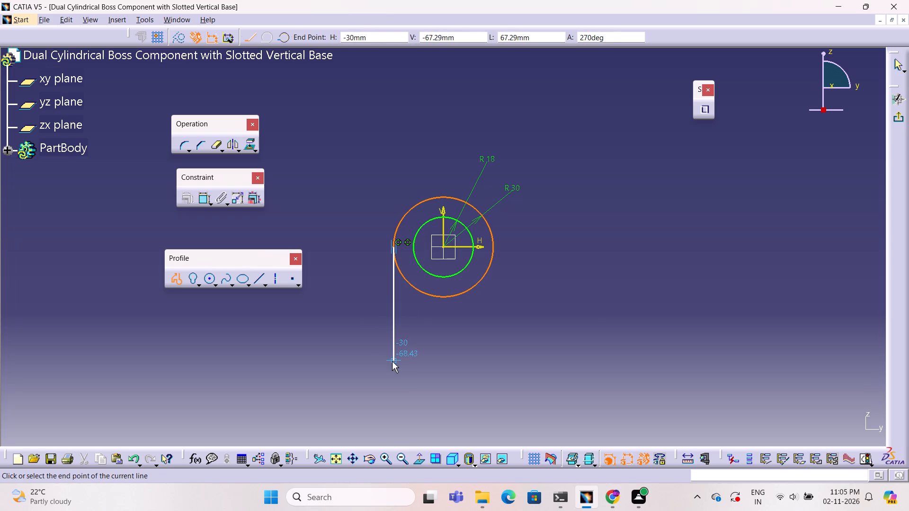
key(Tab)
key(Tab)
key(Tab)
key(Tab)
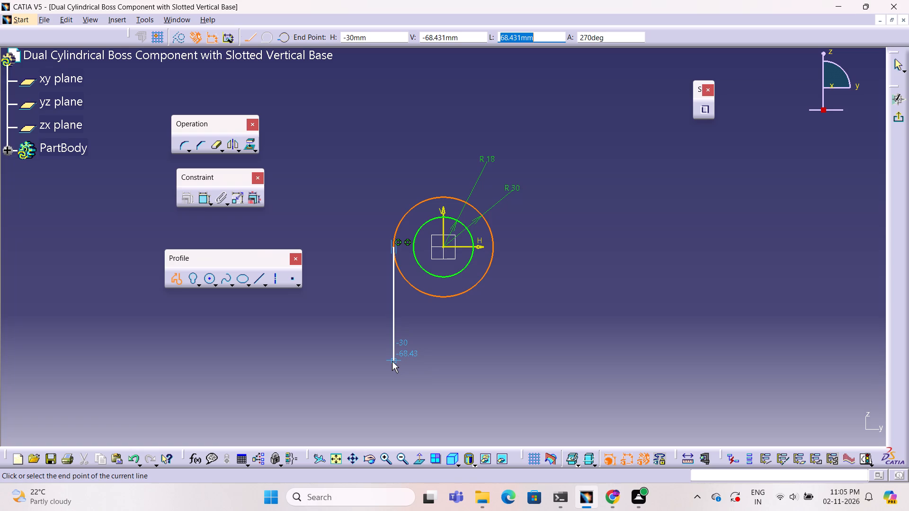
key(7)
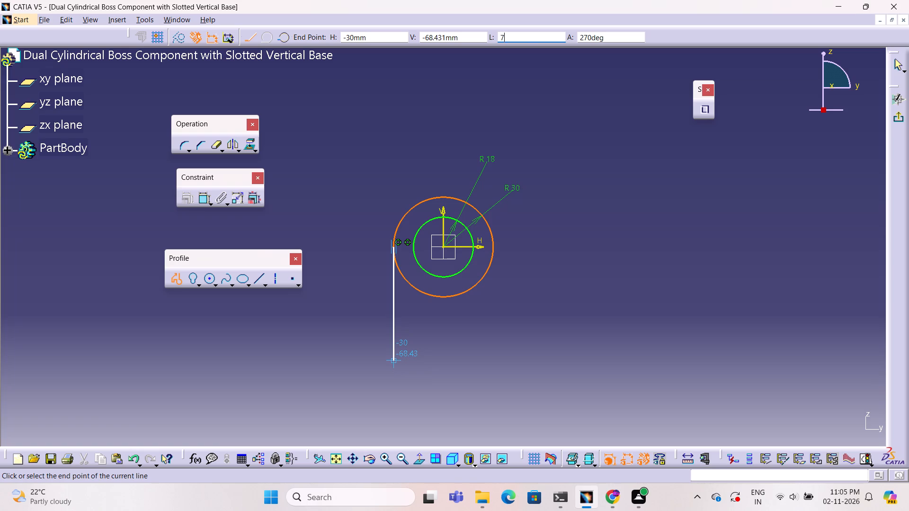
key(5)
key(Return)
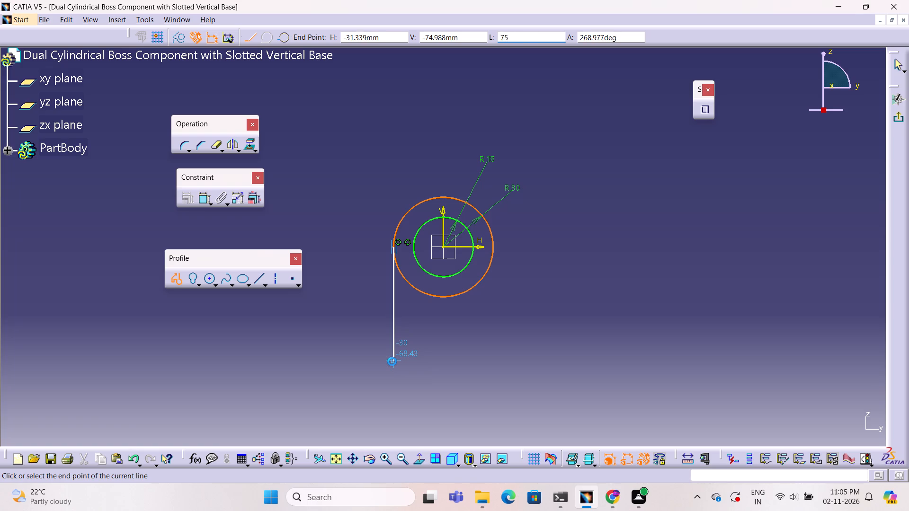
click(394, 363)
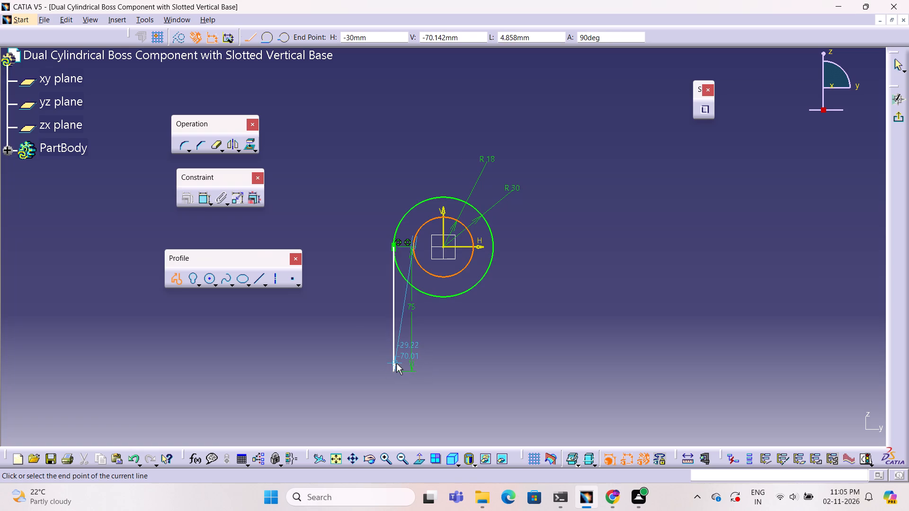
key(Escape)
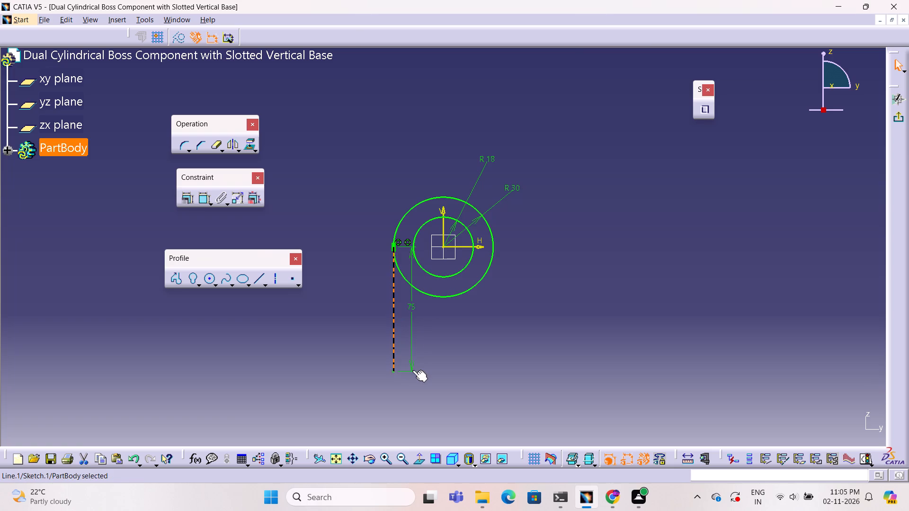
Move the 75 mm length dimension to the outer side of the vertical line, clear of the circles.
drag(412, 370, 333, 367)
click(457, 352)
key(Escape)
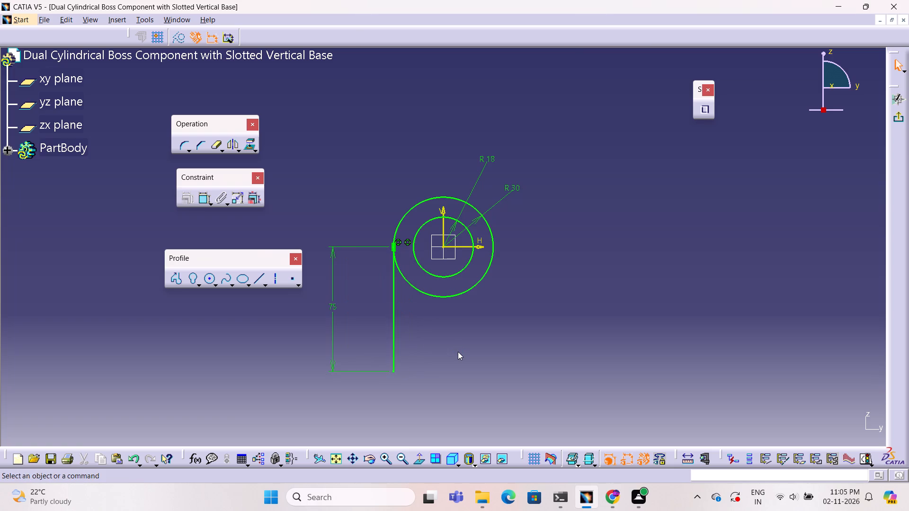
key(Escape)
Sketch a horizontal 50 mm base line from the lower end of the vertical line towards the circles' right side.
click(175, 278)
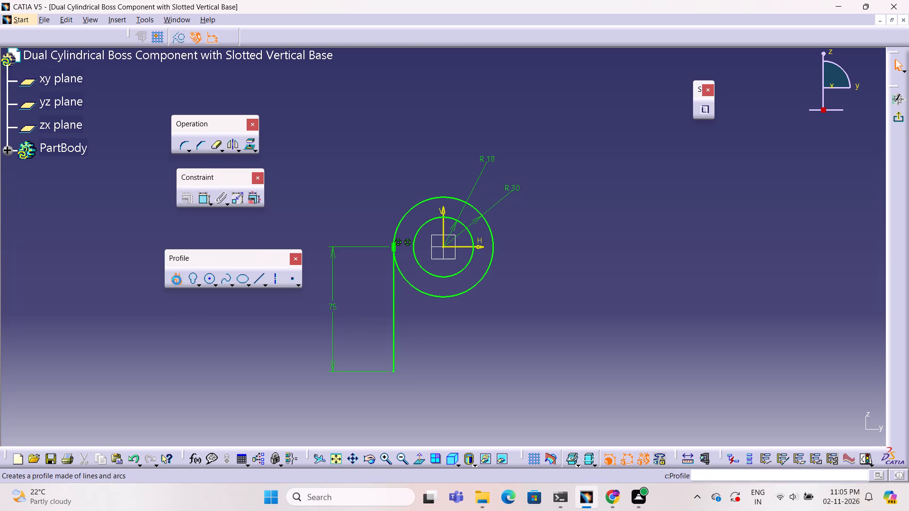
click(393, 371)
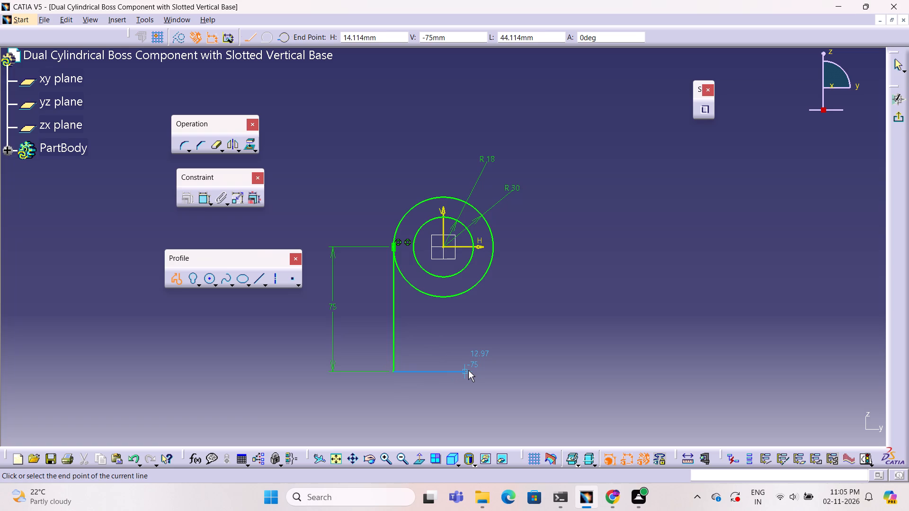
key(Tab)
key(Tab)
key(Tab)
key(Tab)
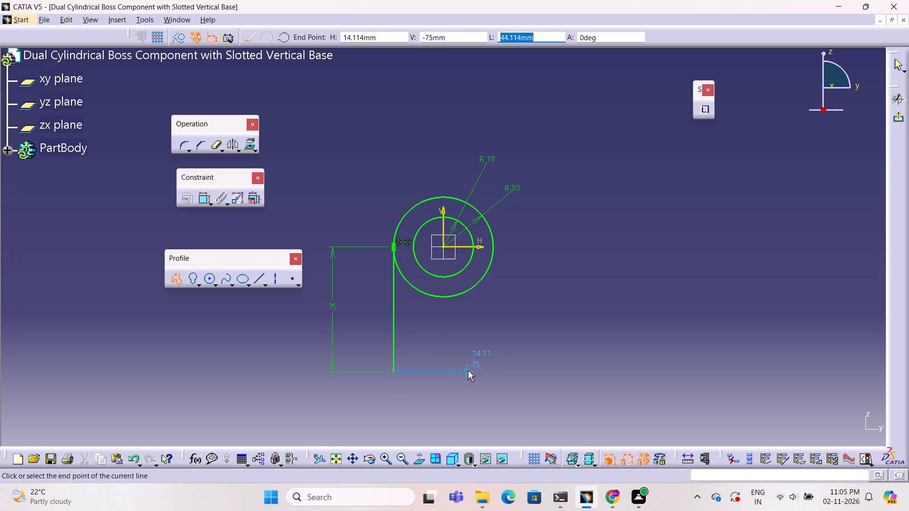
key(5)
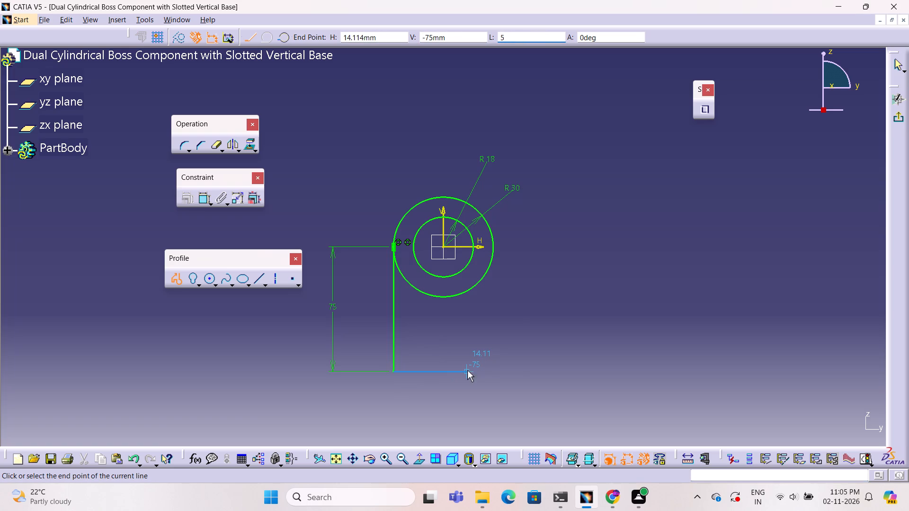
key(0)
key(Return)
click(472, 373)
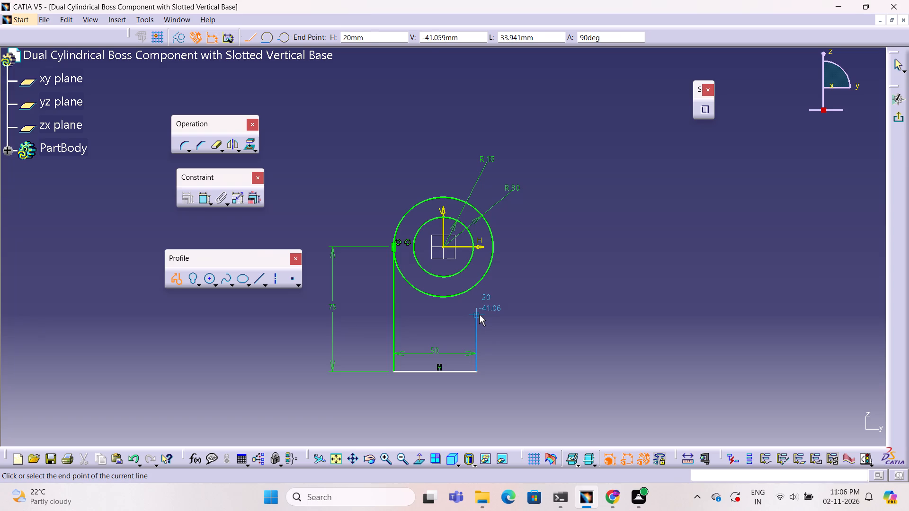
Continue the profile about 34 mm up, about 29 mm back to the left, and vertically down onto the base line.
click(479, 315)
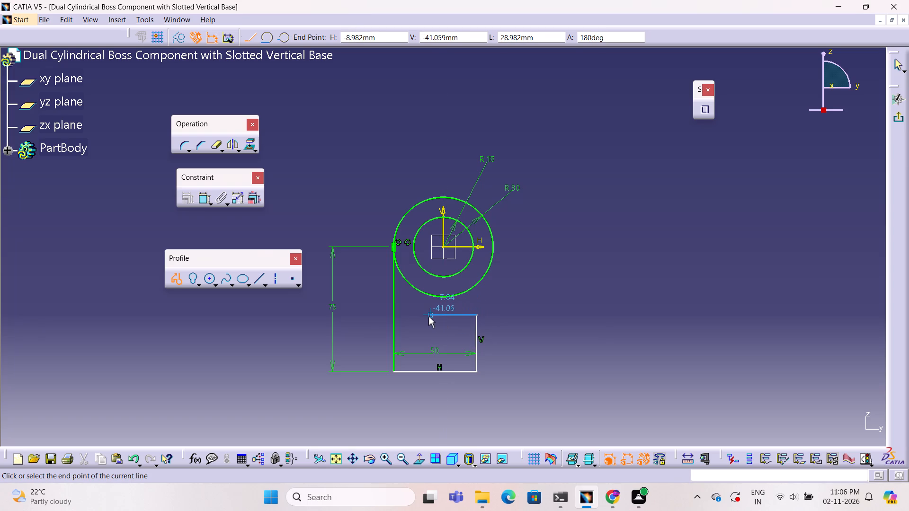
click(428, 317)
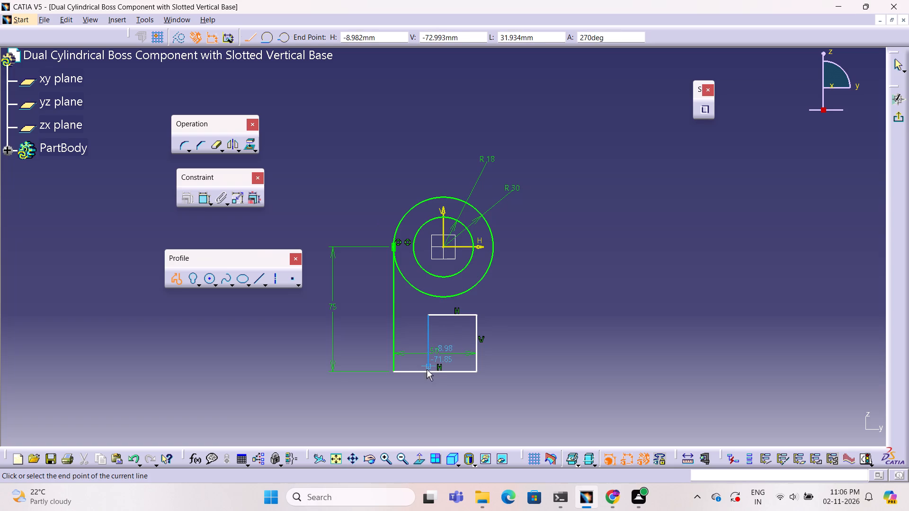
click(427, 370)
key(Escape)
key(Escape)
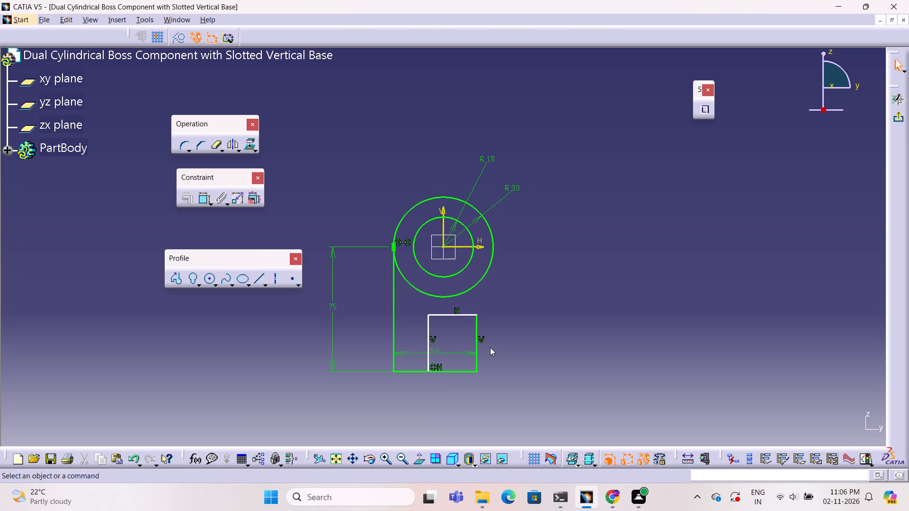
Sketch a second inner vertical line, about 34 mm long, from the short top edge down to the base line.
click(178, 282)
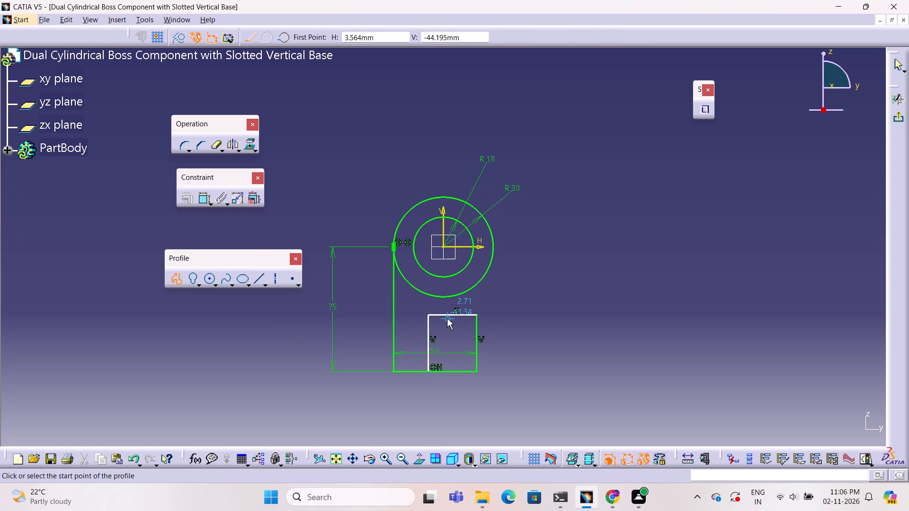
click(447, 316)
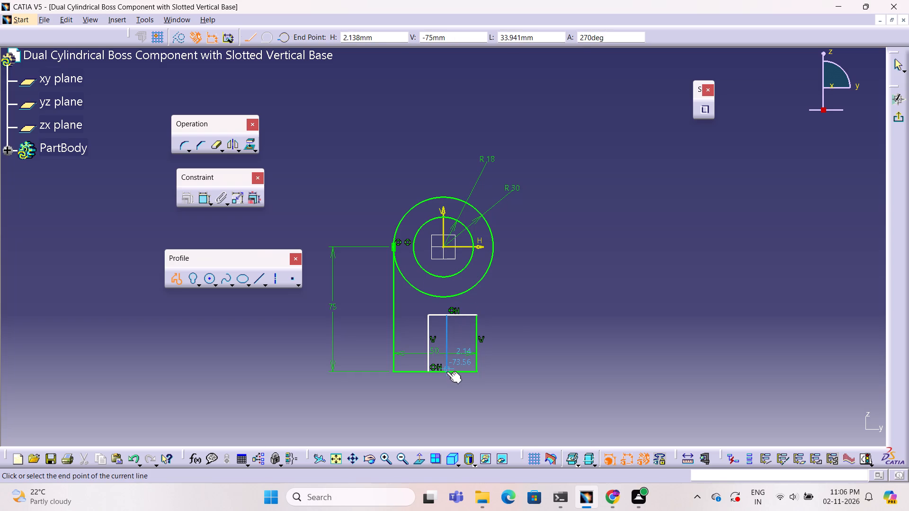
click(446, 371)
key(Escape)
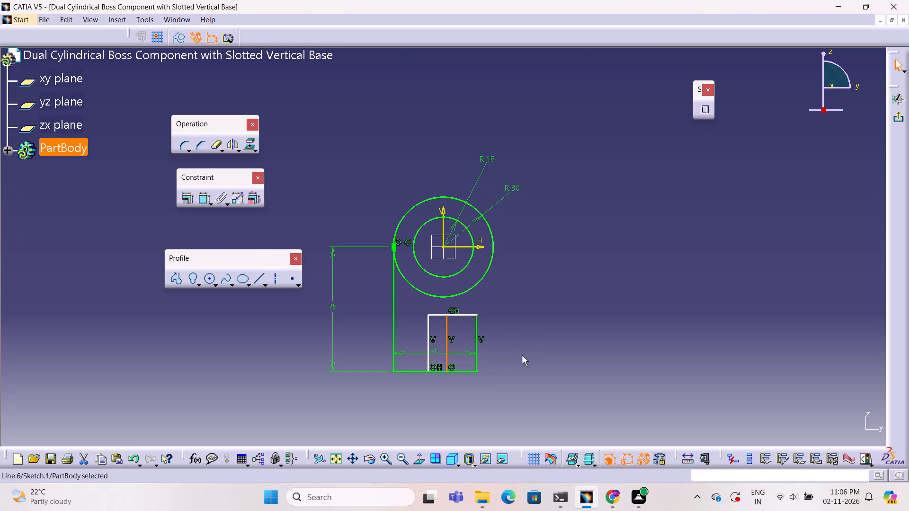
key(Escape)
key(Escape)
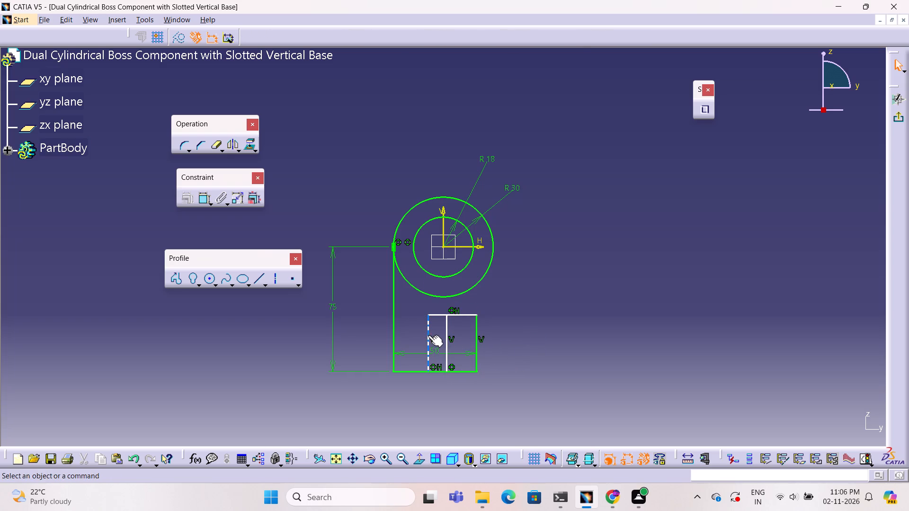
Constrain the two inner vertical lines to be symmetric about the sketch's vertical axis.
click(429, 331)
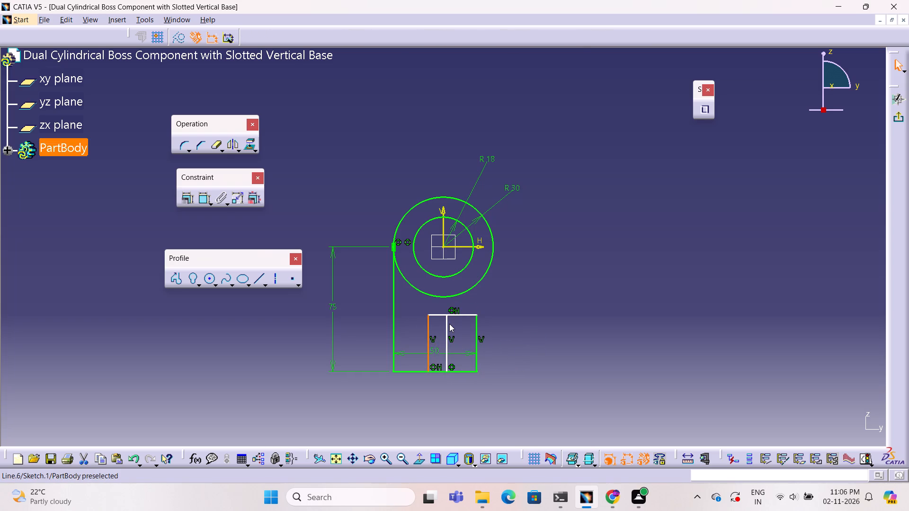
ctrl+click(447, 324)
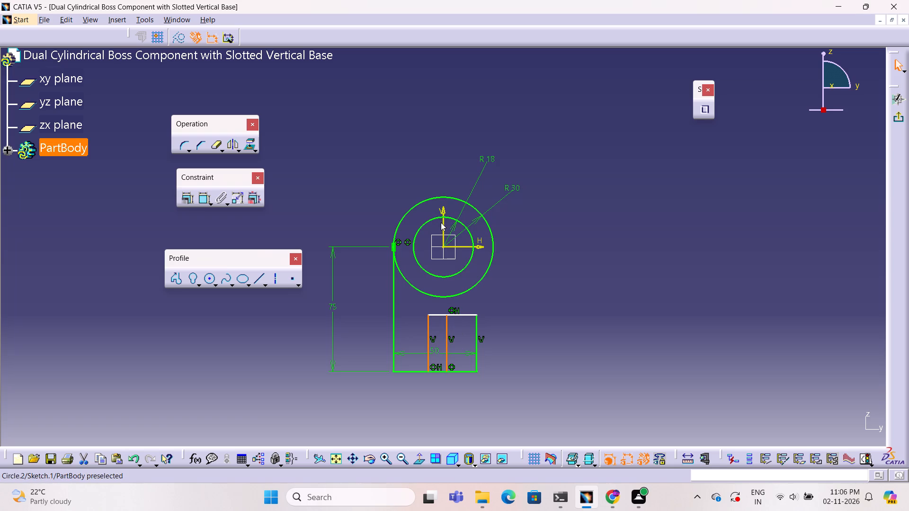
ctrl+click(443, 225)
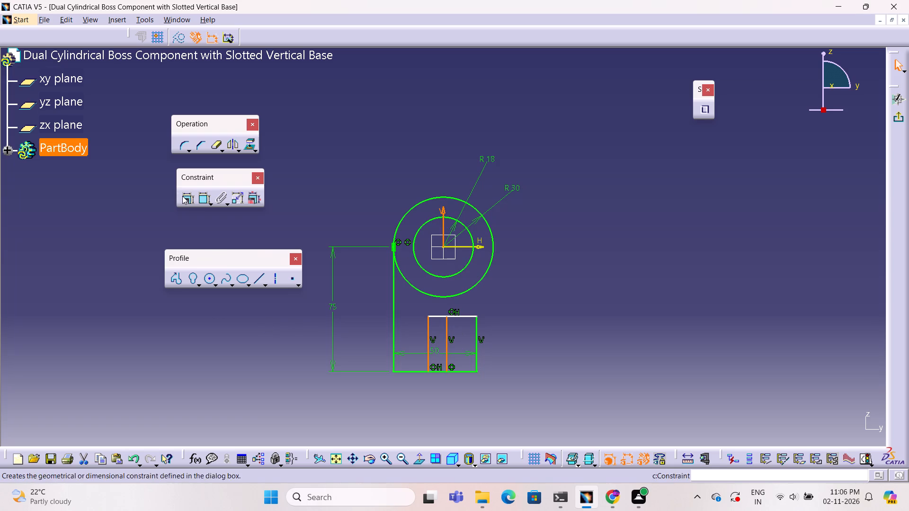
click(182, 196)
click(670, 241)
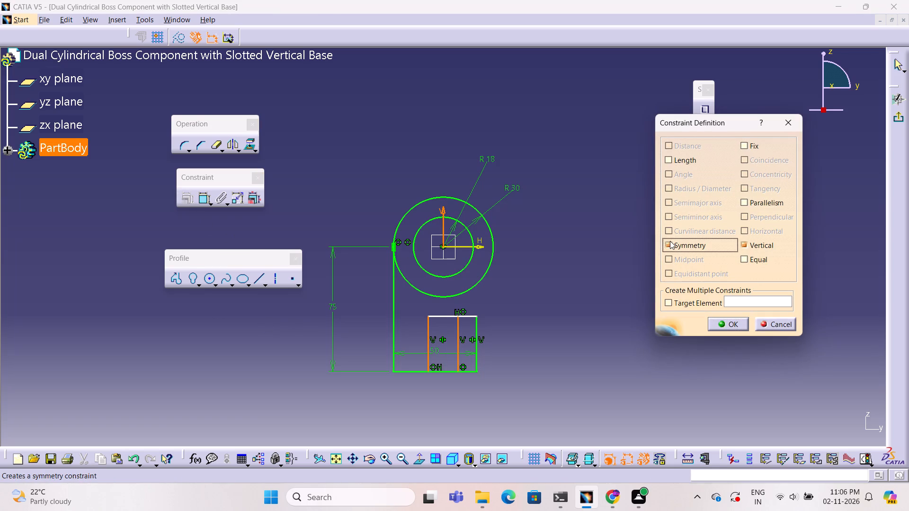
click(716, 326)
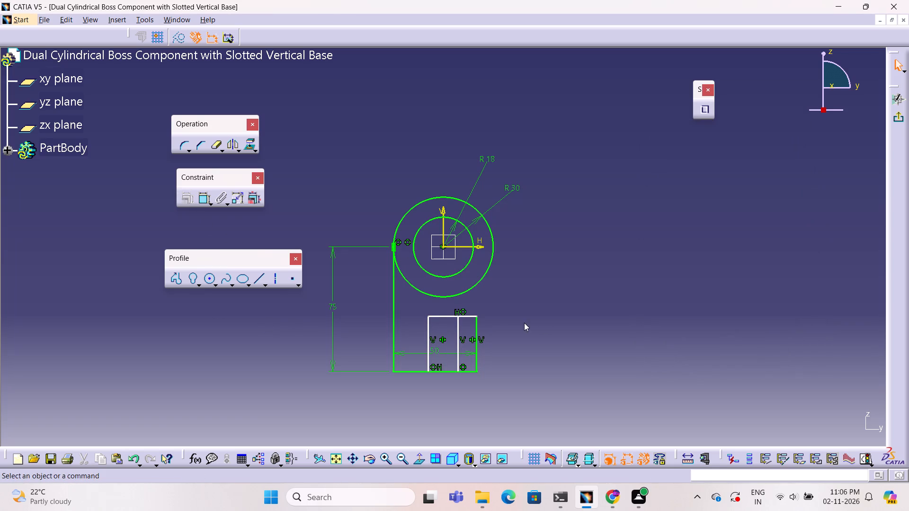
click(524, 323)
Move the 50 mm width dimension below the base line, clear of the profile.
drag(442, 353, 442, 405)
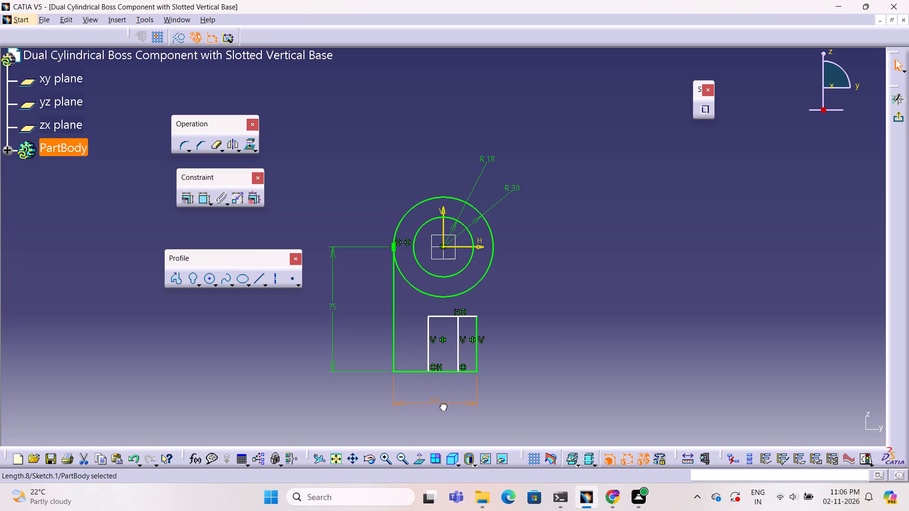
drag(442, 405, 440, 406)
click(520, 370)
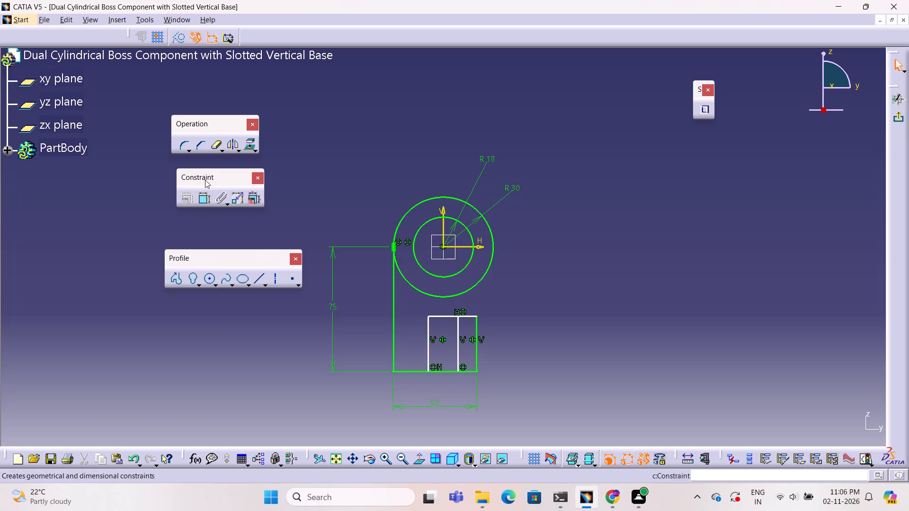
Trim away the base line segment between the two inner vertical lines with Quick Trim.
click(216, 146)
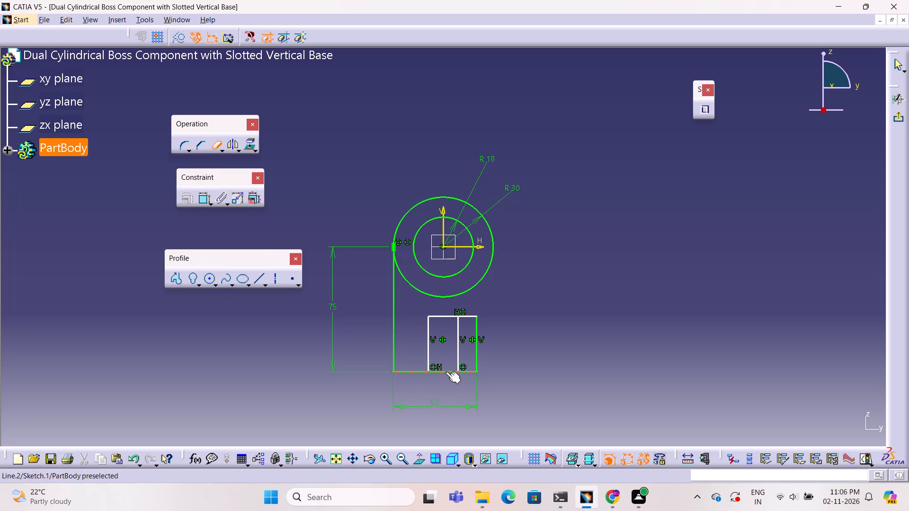
click(446, 371)
click(476, 275)
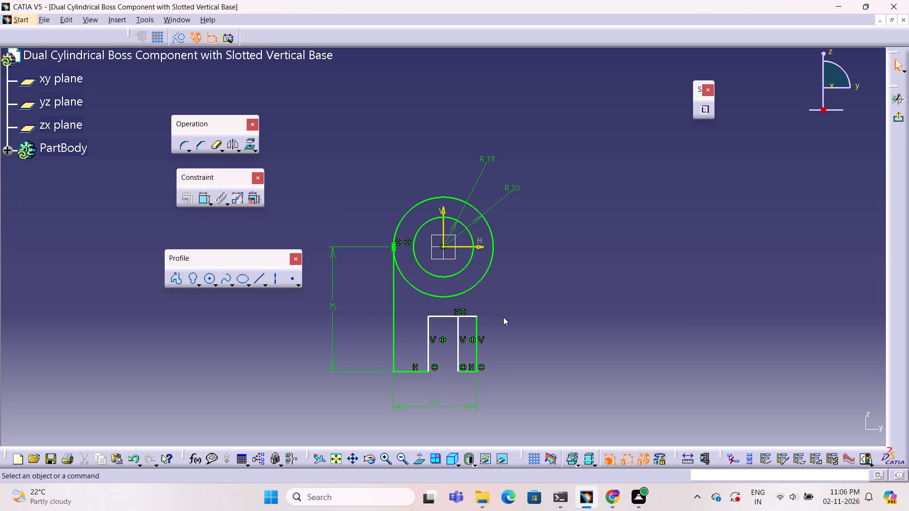
Dimension the distance between the long outer vertical line and the nearest inner vertical line, and set it to 20 mm.
click(204, 203)
click(429, 344)
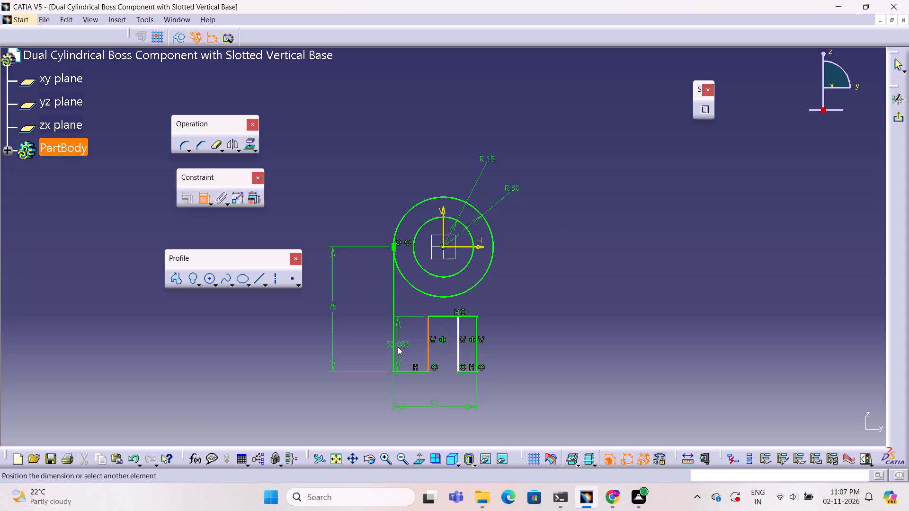
click(393, 347)
click(410, 393)
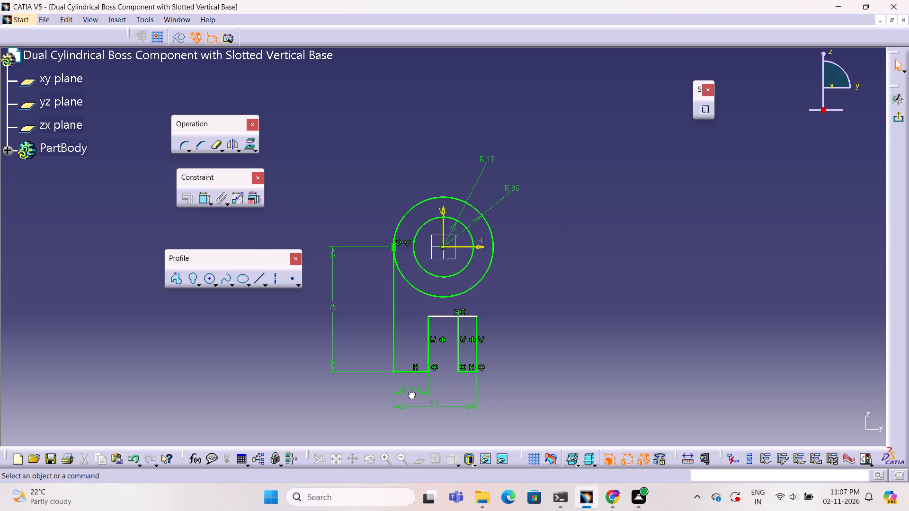
double_click(410, 390)
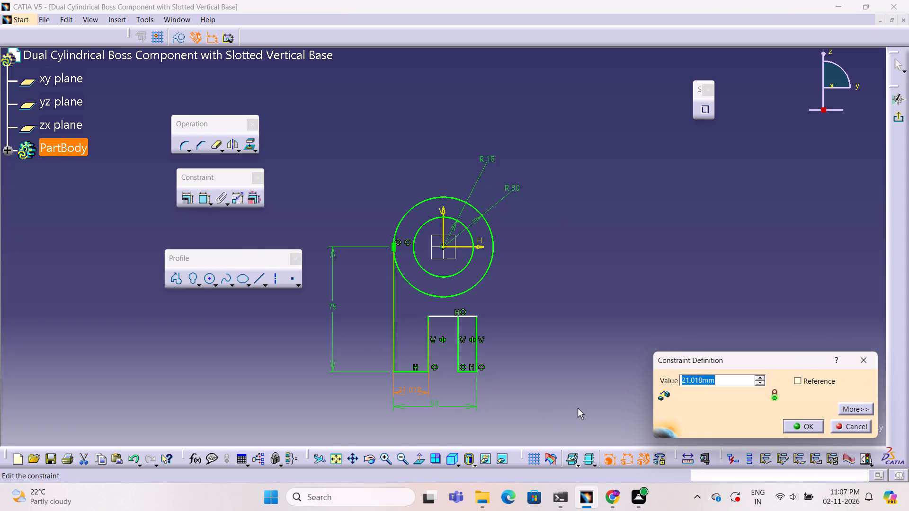
key(2)
key(0)
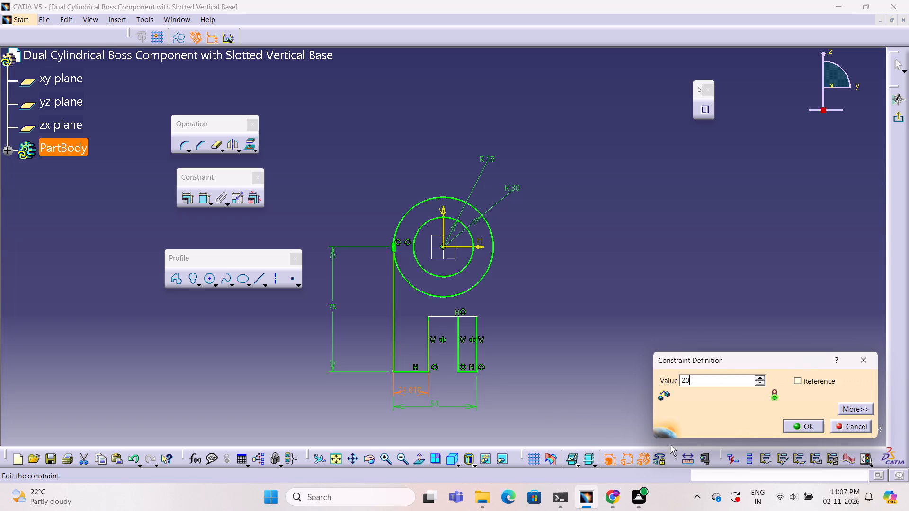
click(785, 423)
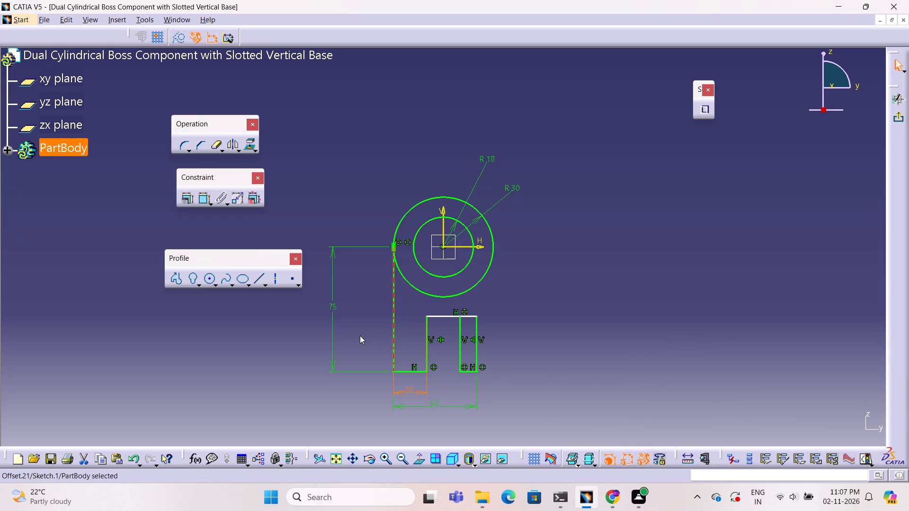
Trim away the top edge segment between the second inner vertical line and the short outer vertical line with Quick Trim.
click(216, 149)
click(470, 318)
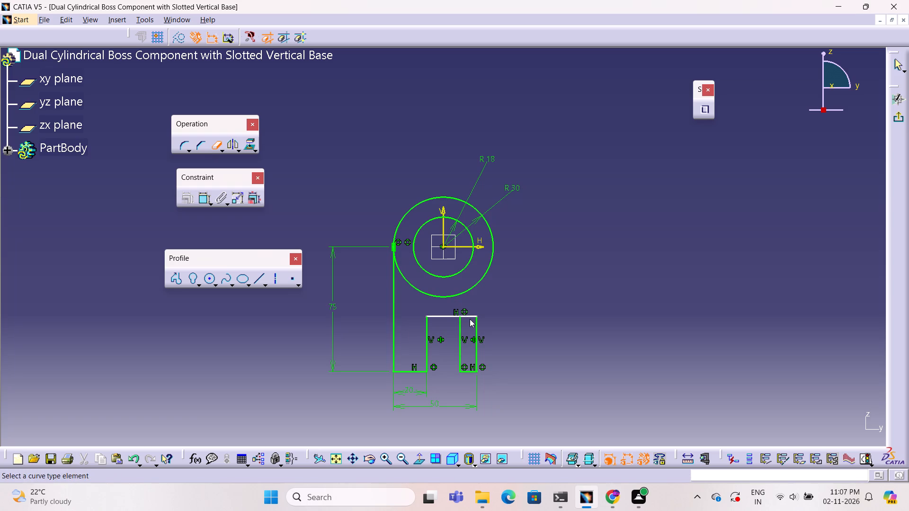
click(469, 316)
click(525, 338)
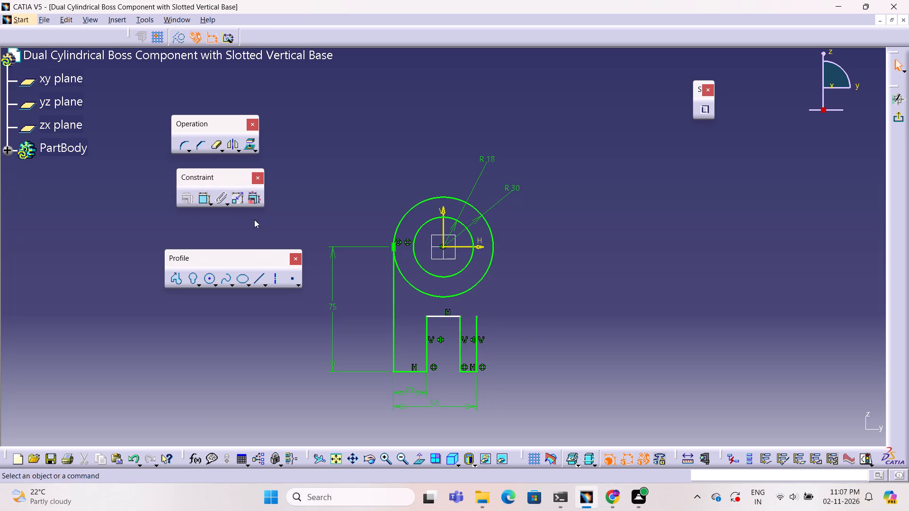
Dimension the distance between the second inner vertical line and the short outer vertical line, placing it below the base.
click(202, 201)
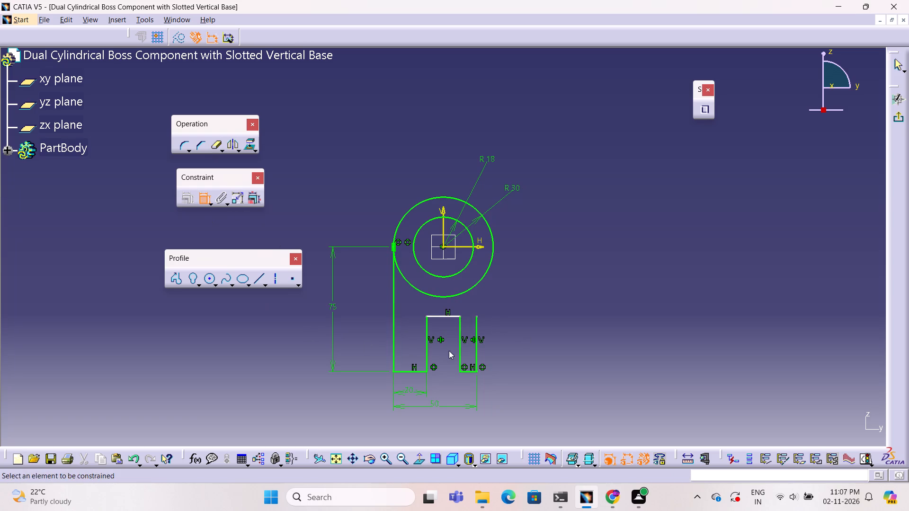
click(460, 348)
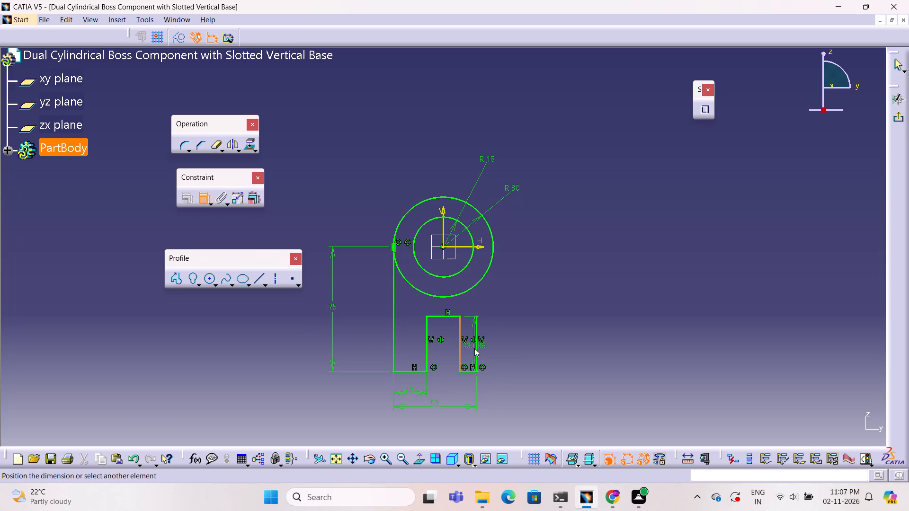
click(476, 349)
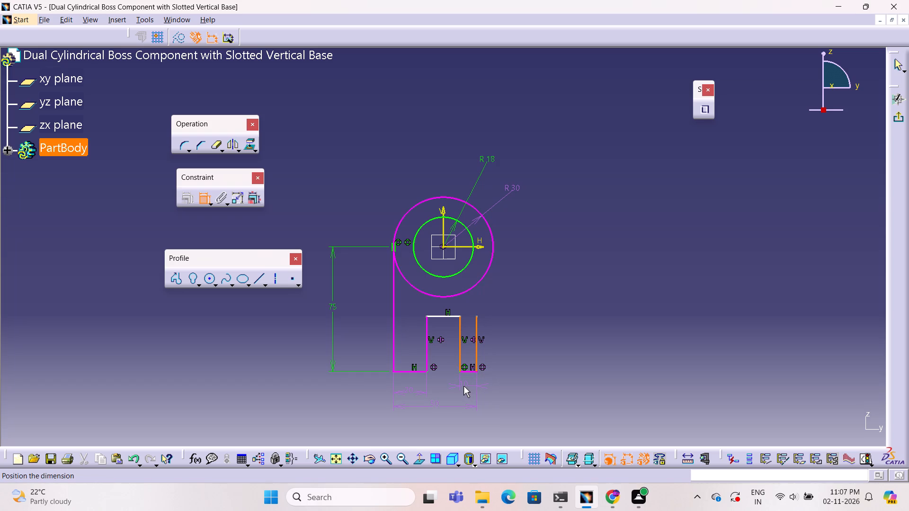
click(463, 386)
Delete the 50 mm overall width dimension below the base.
click(447, 406)
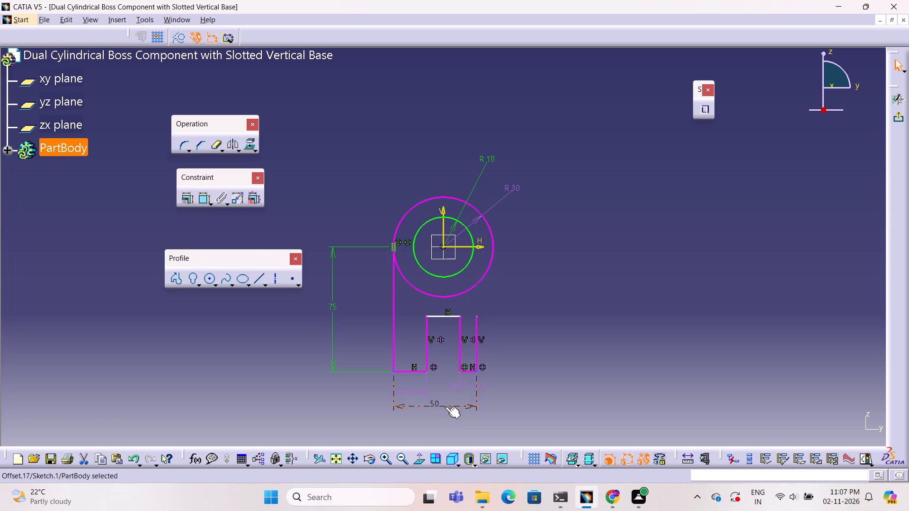
key(Delete)
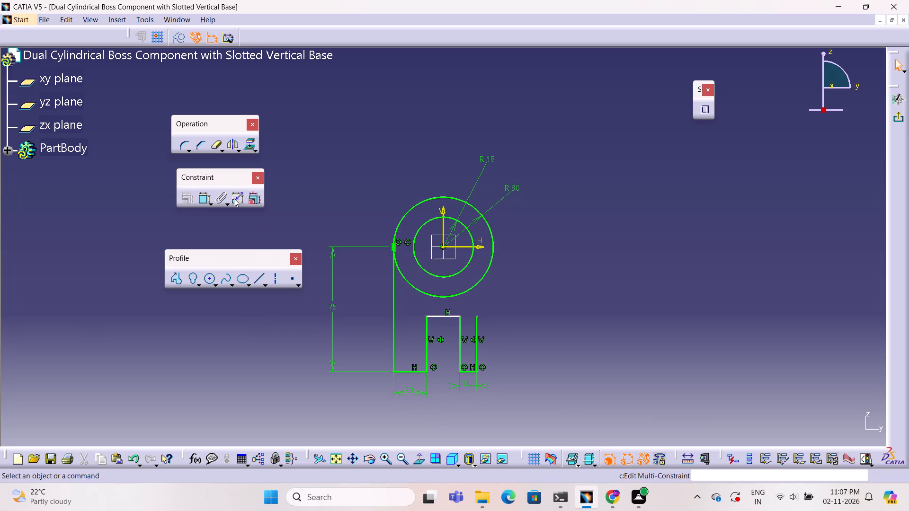
Set the distance between the second inner vertical line and the short outer vertical line to 20 mm.
click(464, 384)
click(464, 384)
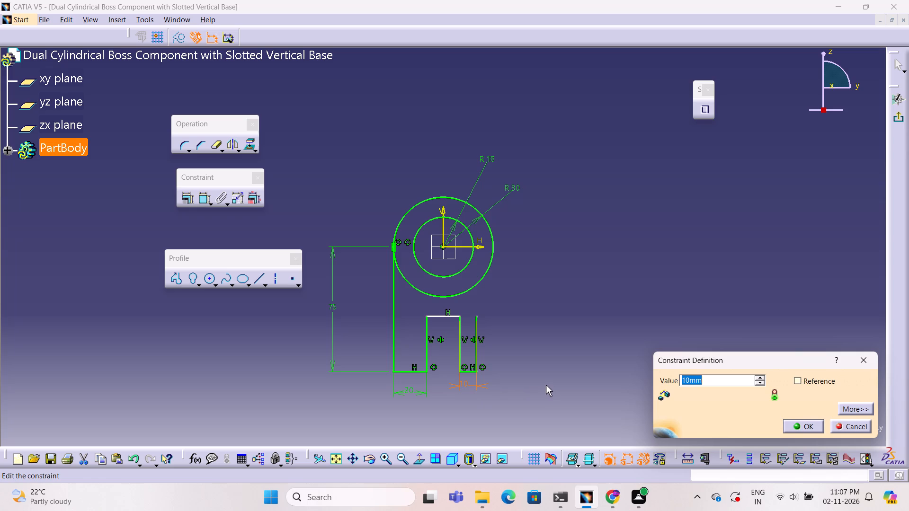
key(2)
key(0)
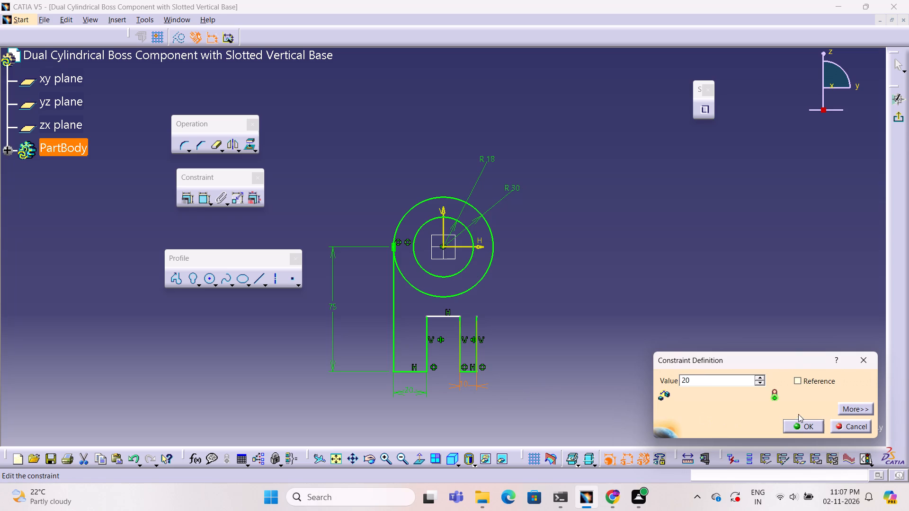
click(805, 419)
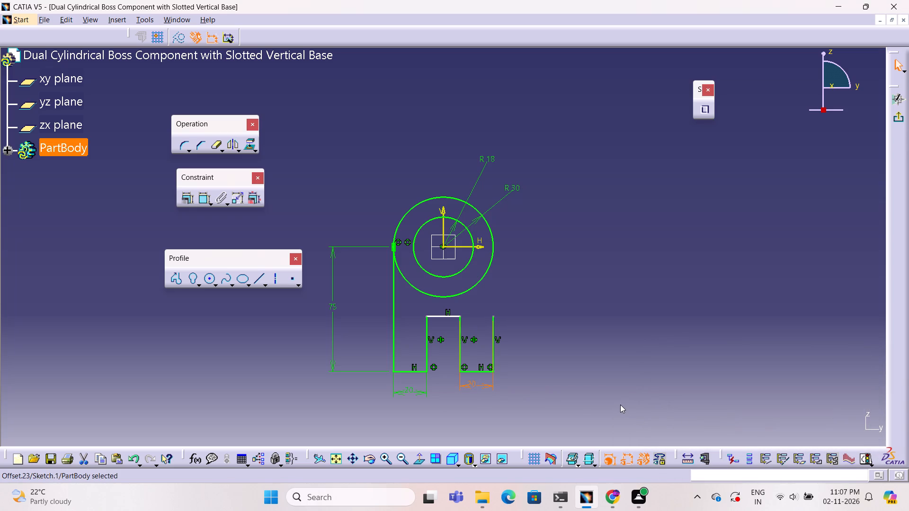
click(620, 405)
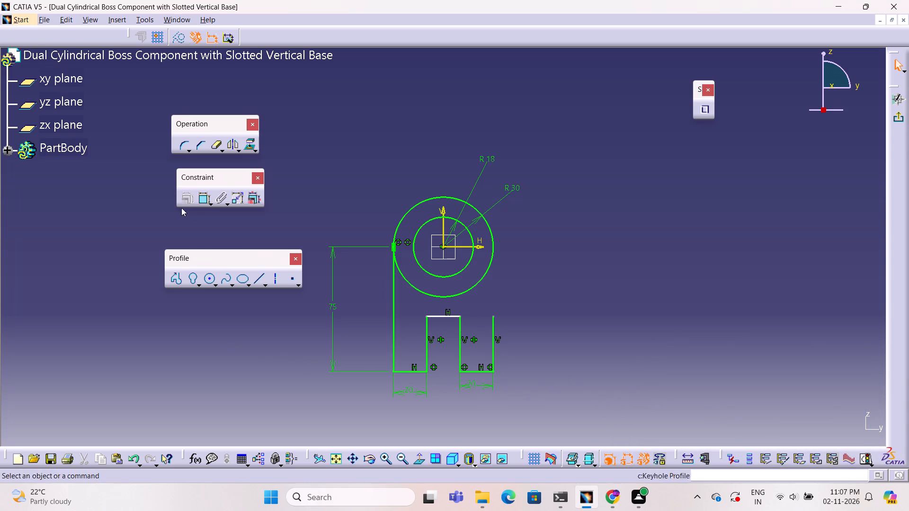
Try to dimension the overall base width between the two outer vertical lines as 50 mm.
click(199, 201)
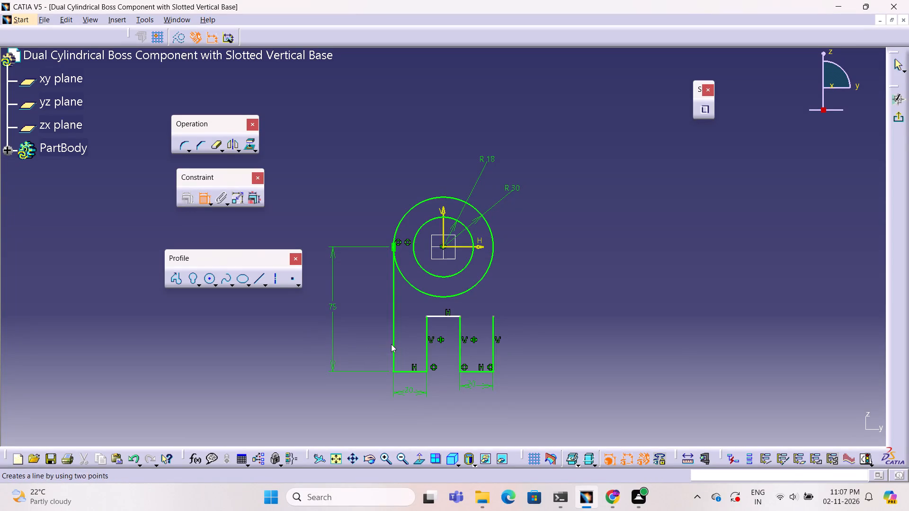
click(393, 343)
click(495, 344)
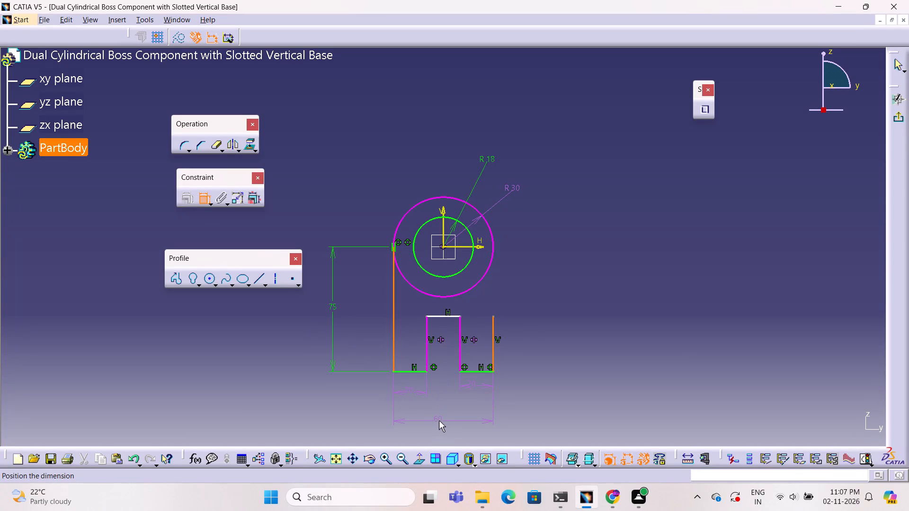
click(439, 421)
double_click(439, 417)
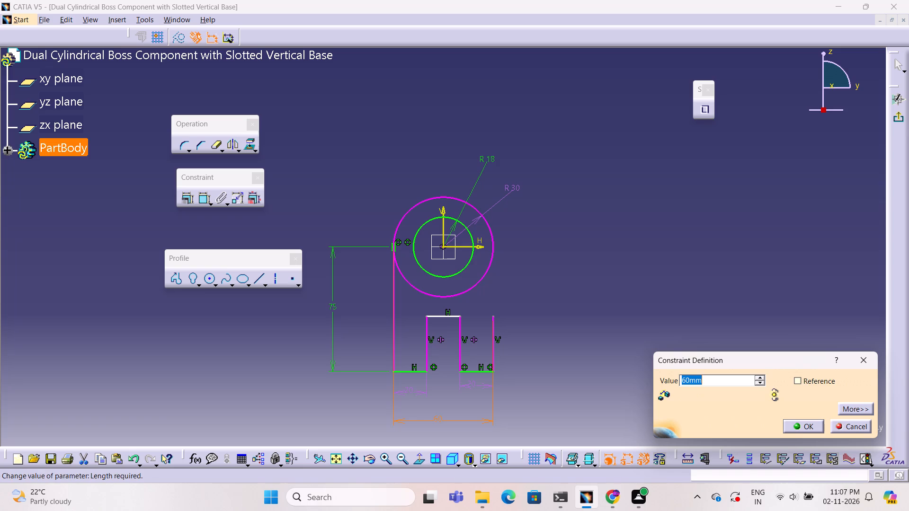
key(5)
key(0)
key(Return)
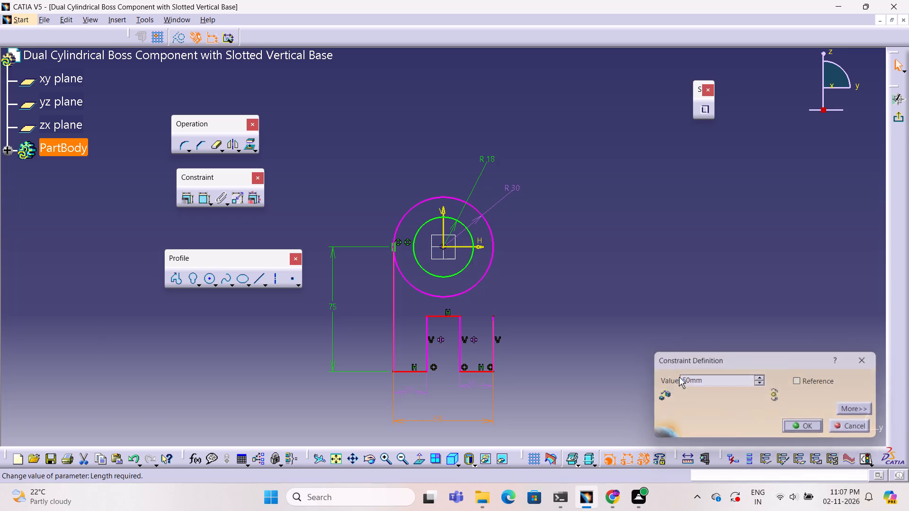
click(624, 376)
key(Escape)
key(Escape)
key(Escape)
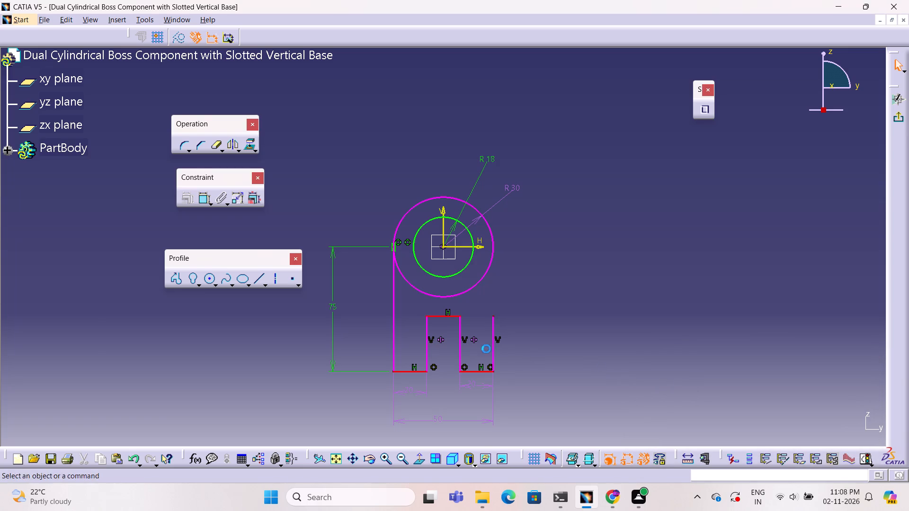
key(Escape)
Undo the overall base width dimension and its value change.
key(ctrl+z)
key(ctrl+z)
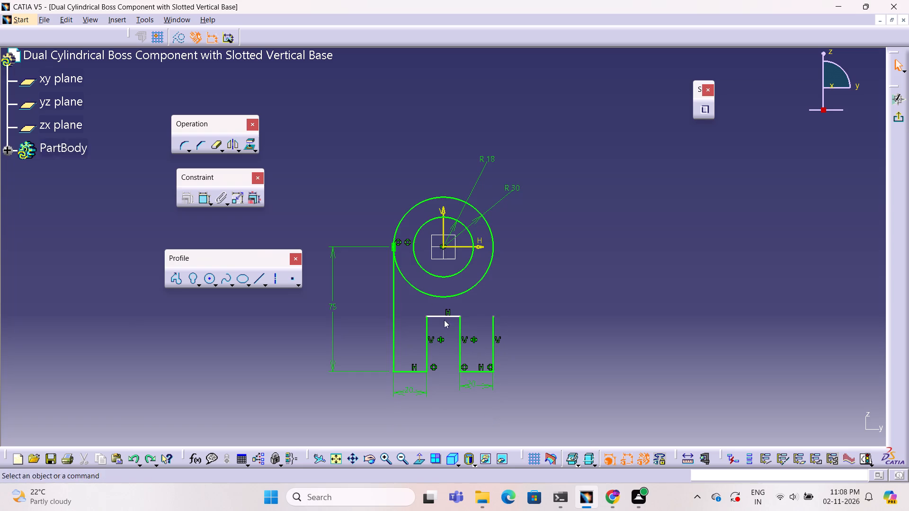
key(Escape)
Delete the symmetry constraint between the two inner vertical lines.
click(474, 340)
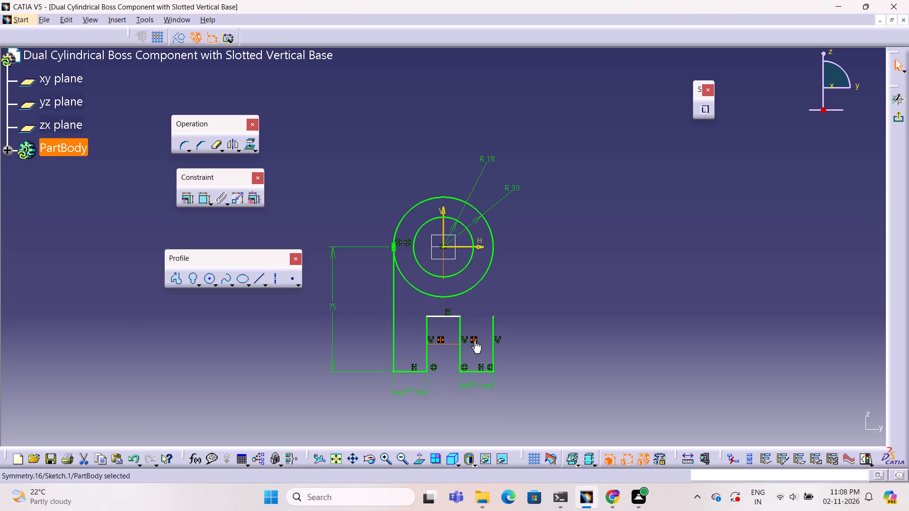
key(Delete)
click(474, 340)
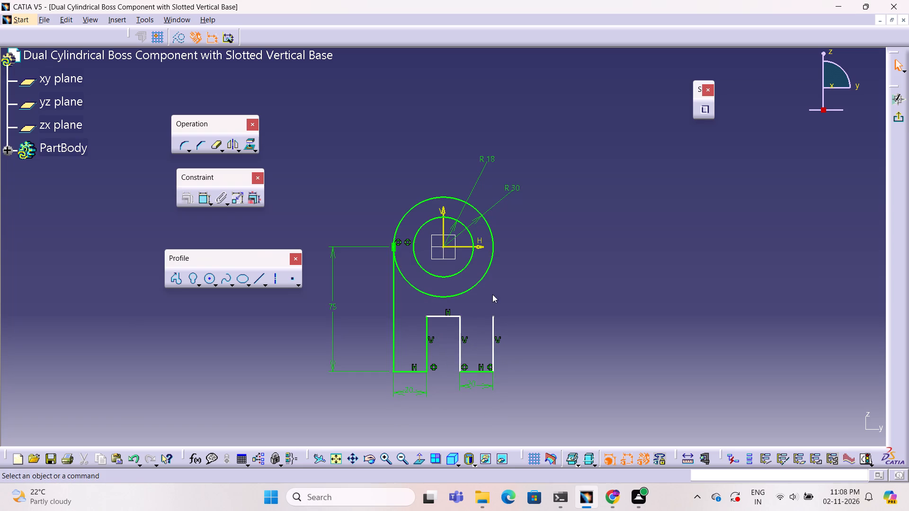
click(460, 352)
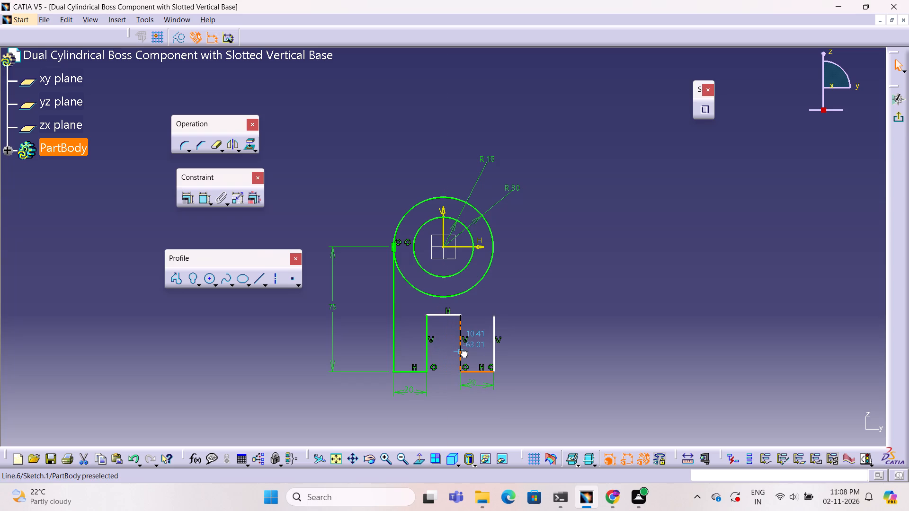
click(578, 341)
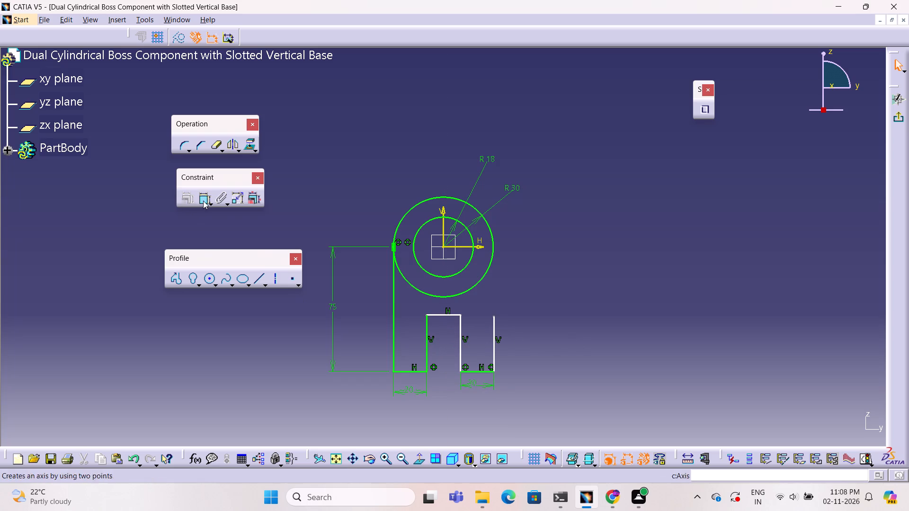
Dimension the overall base width between the two outer vertical lines, place it below the base, and set it to 50 mm.
click(203, 201)
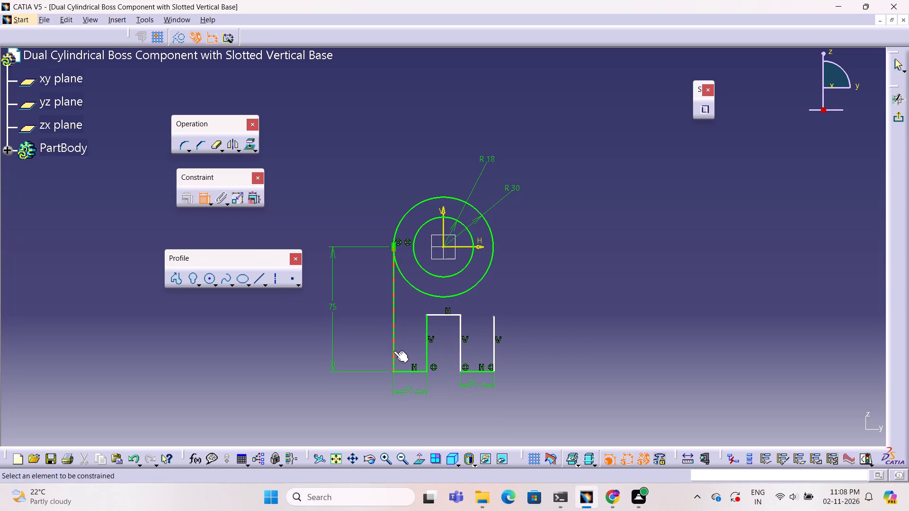
click(393, 351)
click(494, 352)
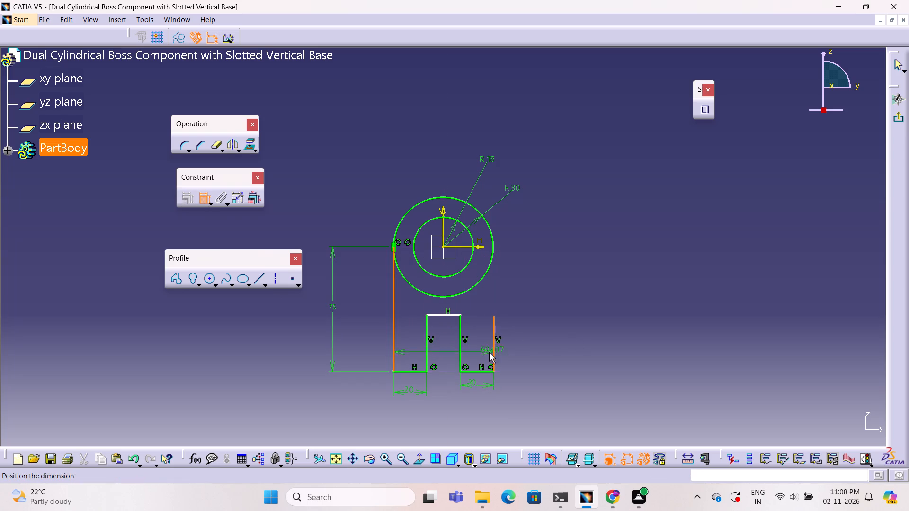
click(460, 409)
double_click(459, 405)
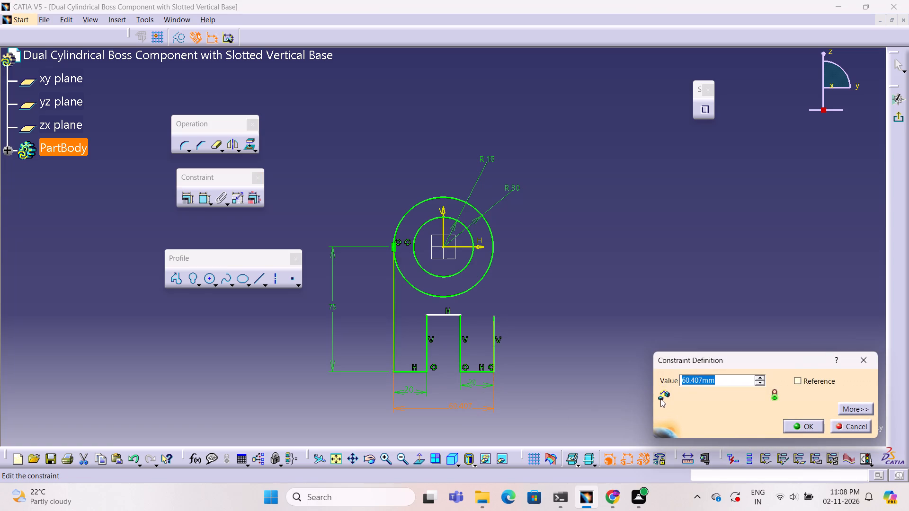
key(5)
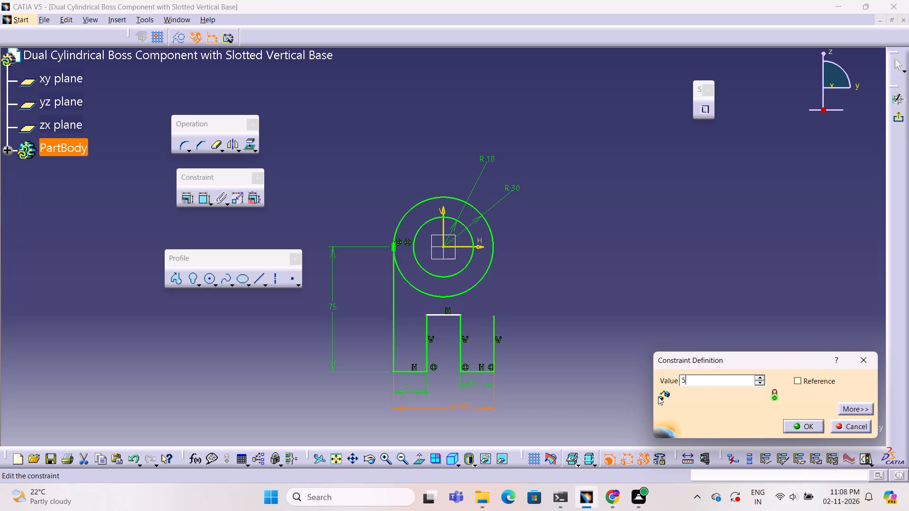
key(0)
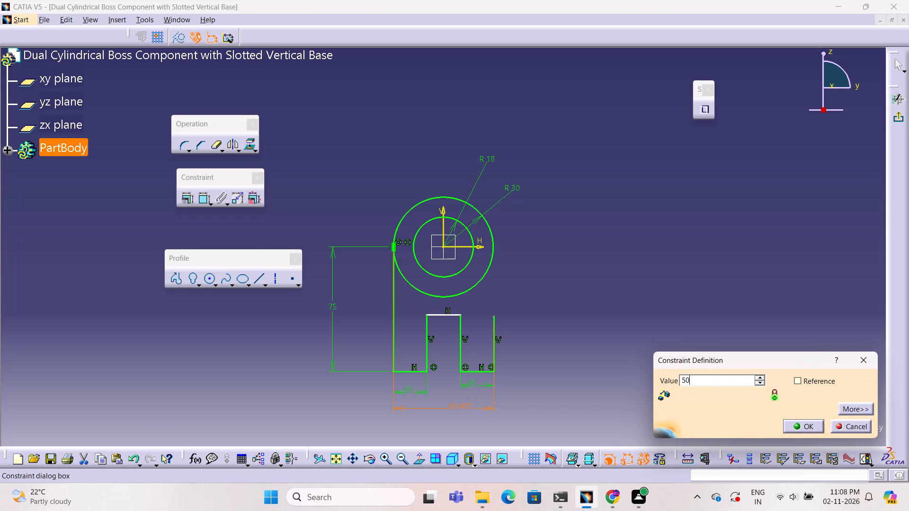
key(Return)
click(593, 375)
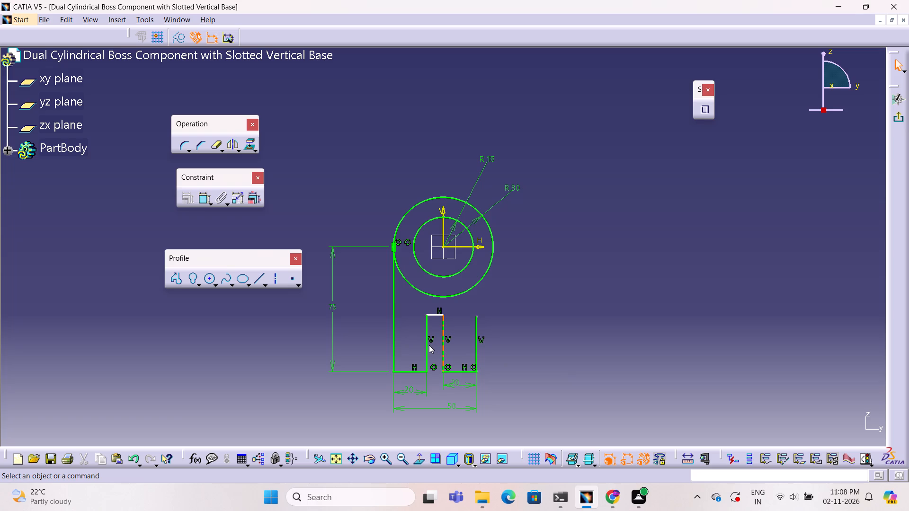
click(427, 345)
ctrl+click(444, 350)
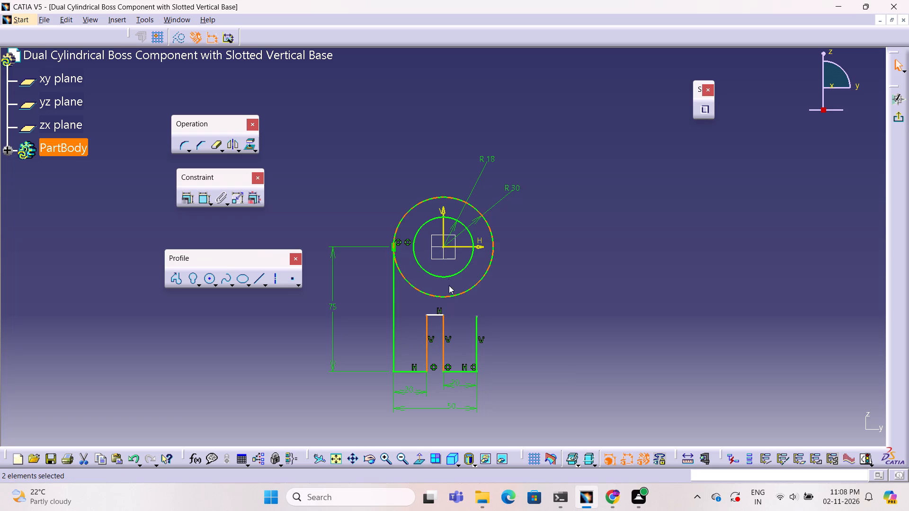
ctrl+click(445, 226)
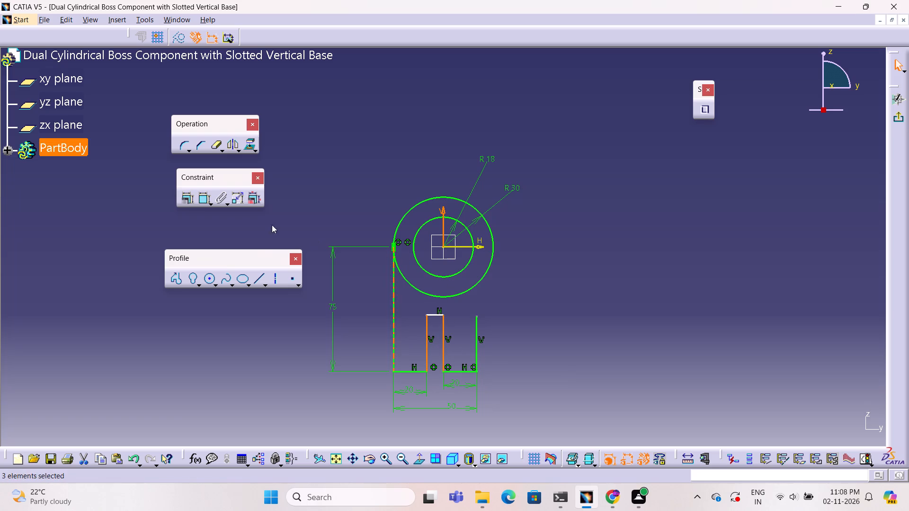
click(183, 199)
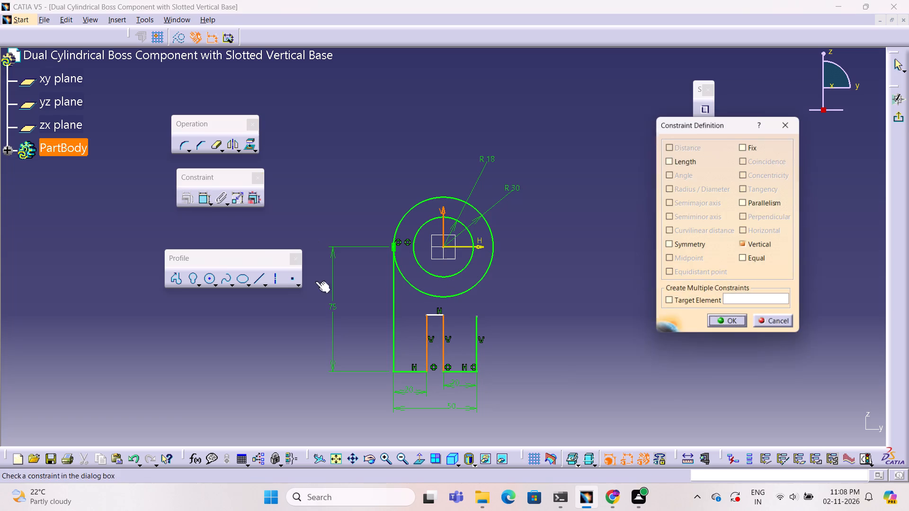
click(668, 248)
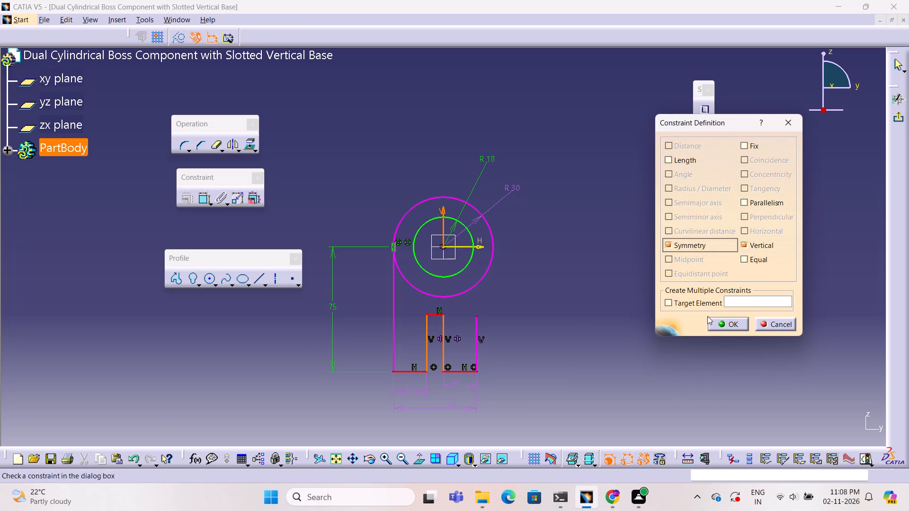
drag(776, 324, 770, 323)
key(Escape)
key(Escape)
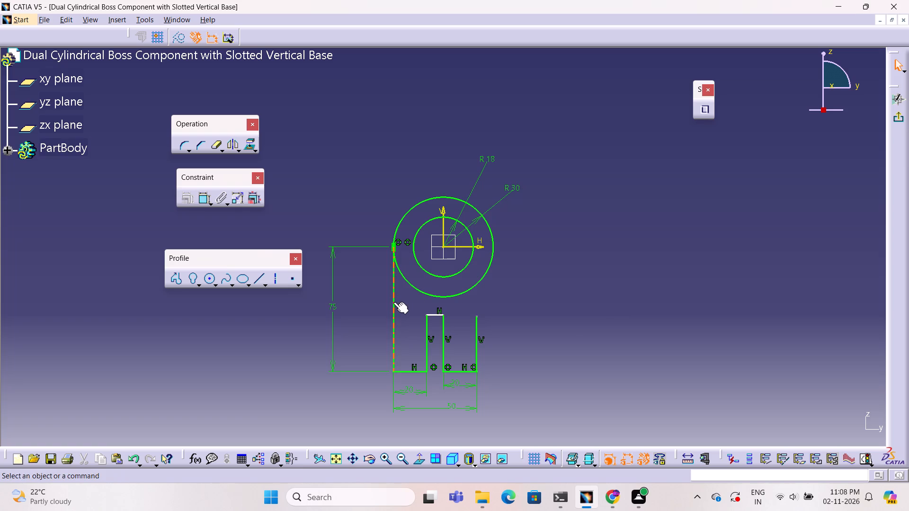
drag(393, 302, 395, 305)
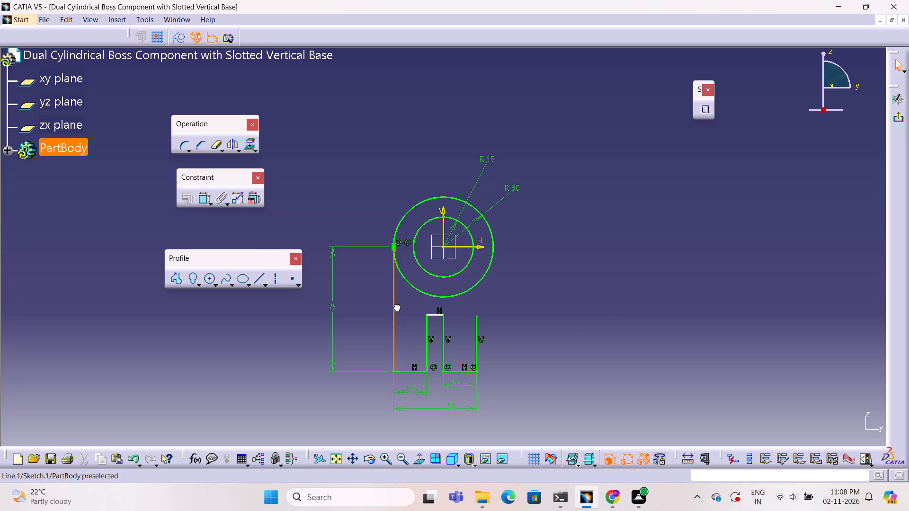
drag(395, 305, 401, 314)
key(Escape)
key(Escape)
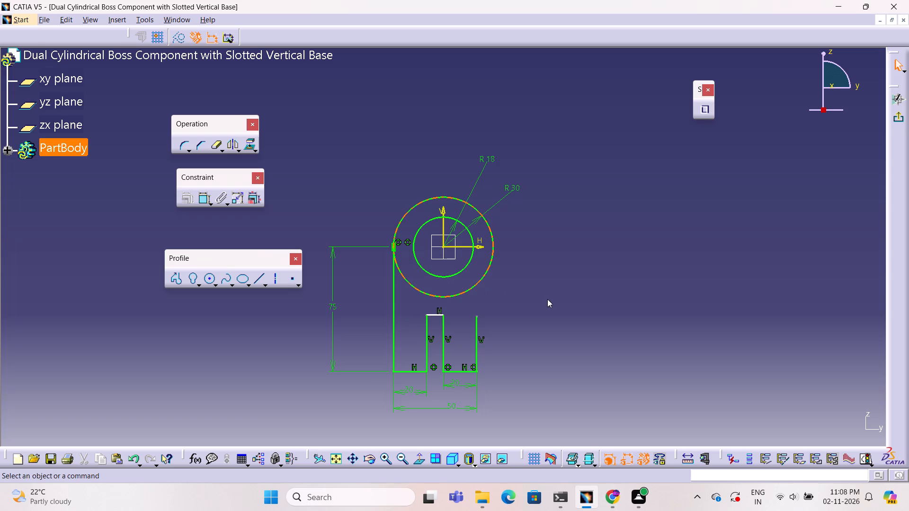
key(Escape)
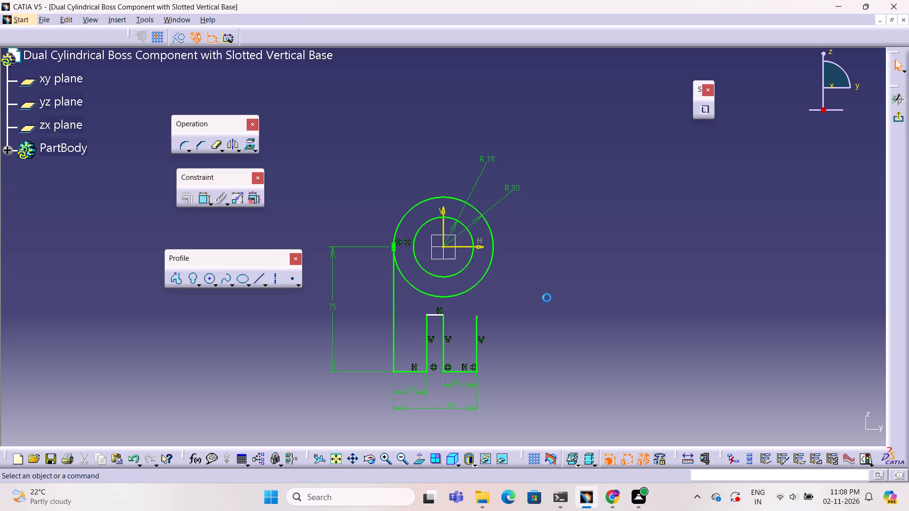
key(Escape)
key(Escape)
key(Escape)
Delete the base profile's outer-left vertical line running up to the R 30 circle.
click(392, 318)
key(Delete)
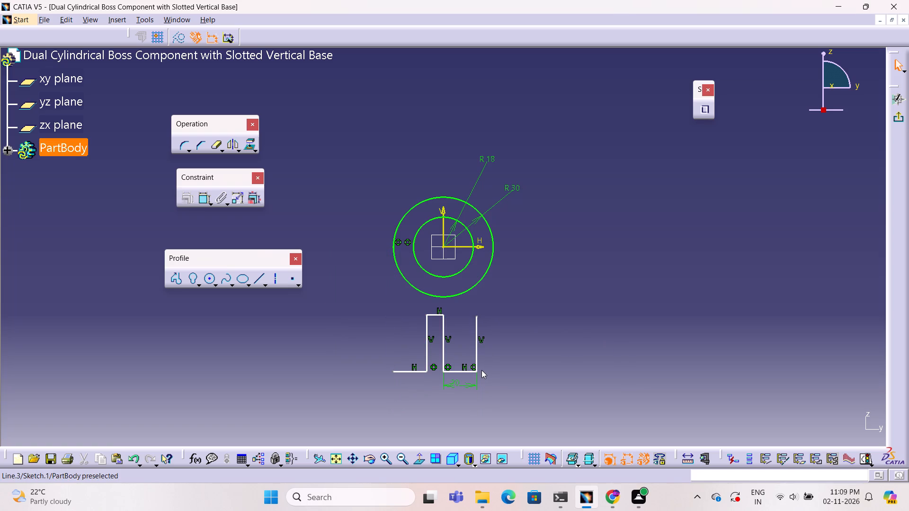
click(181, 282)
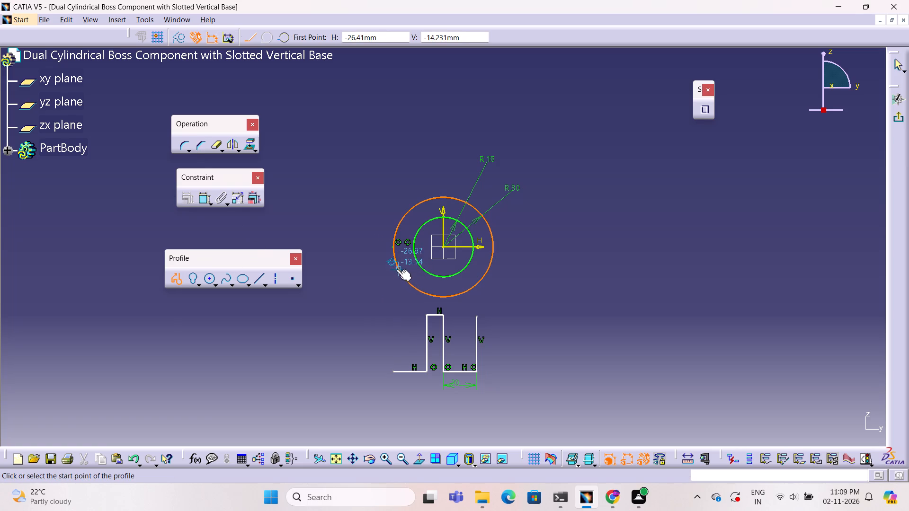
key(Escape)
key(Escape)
Delete the leftover point at the left extreme of the R 30 circle.
click(392, 247)
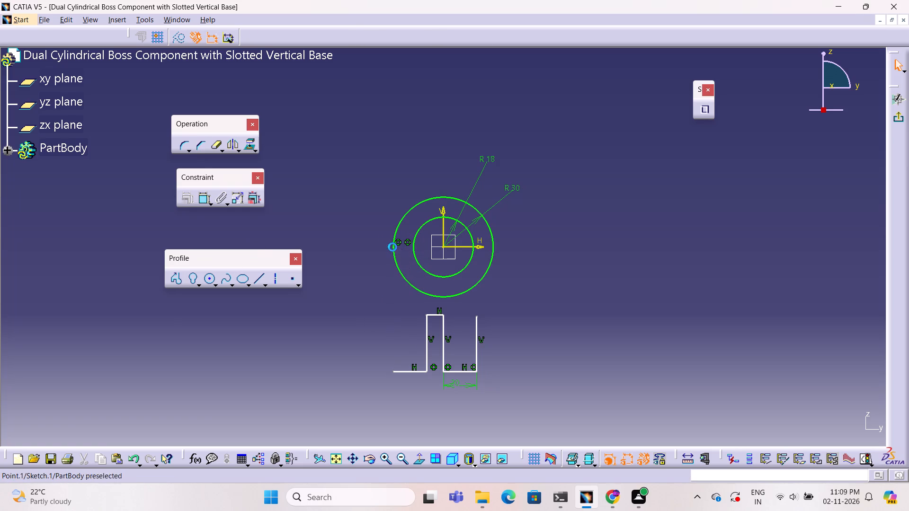
key(Delete)
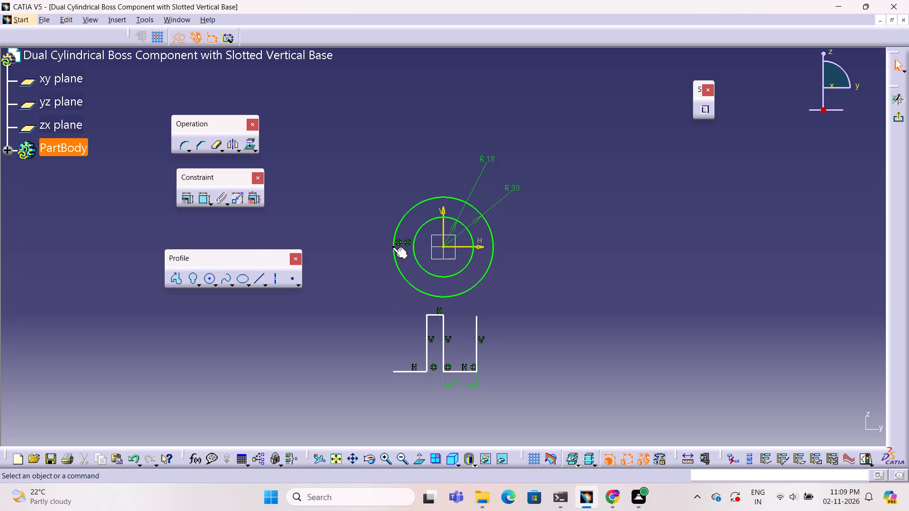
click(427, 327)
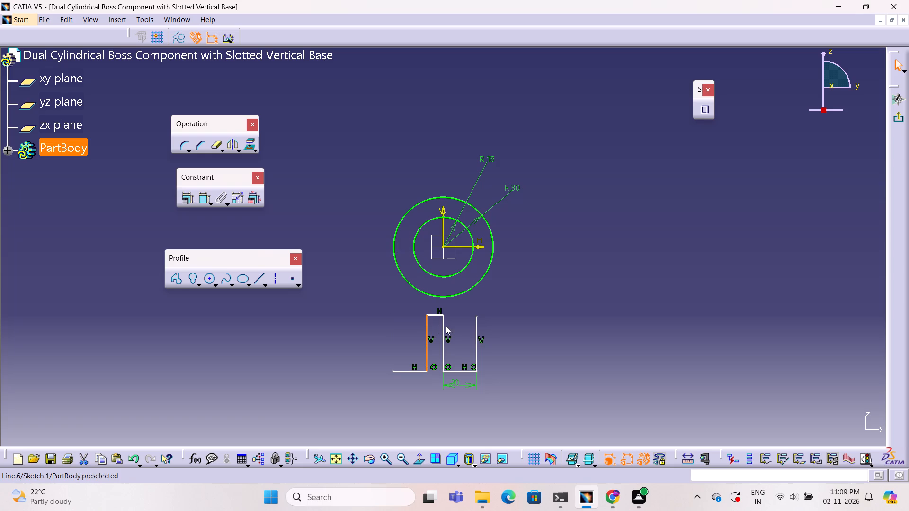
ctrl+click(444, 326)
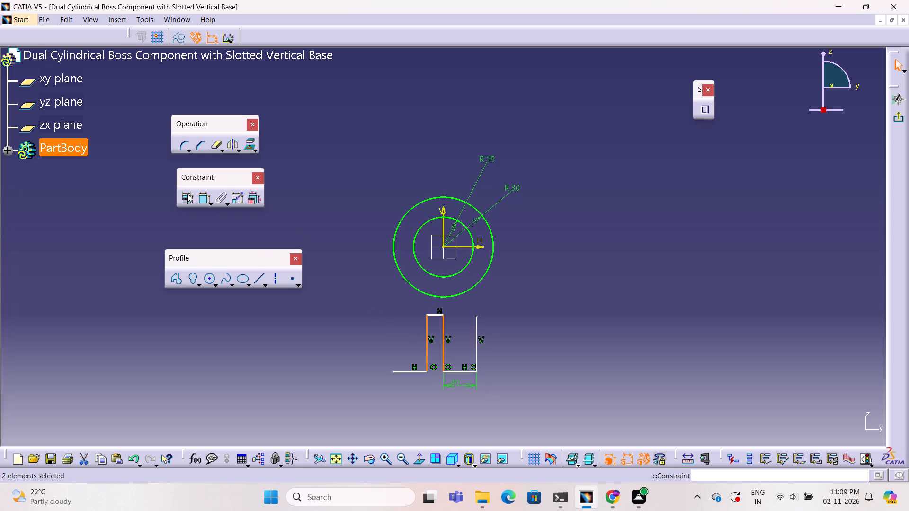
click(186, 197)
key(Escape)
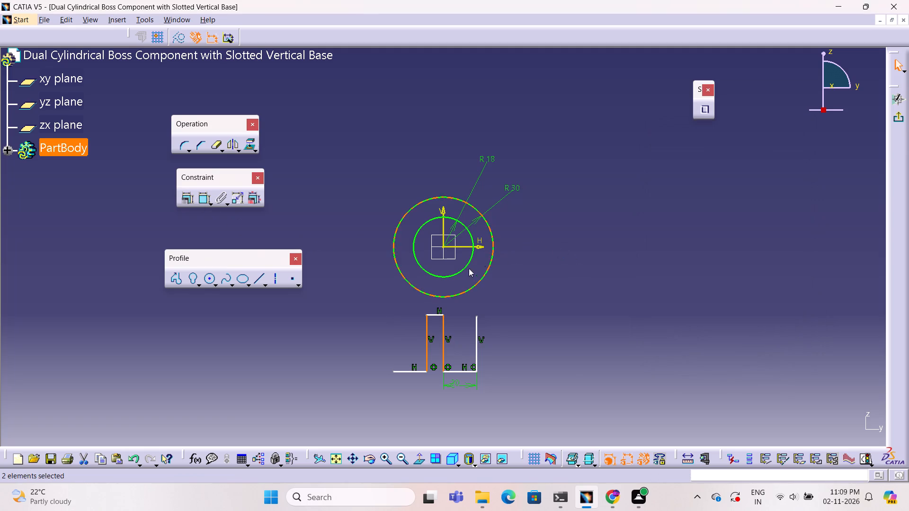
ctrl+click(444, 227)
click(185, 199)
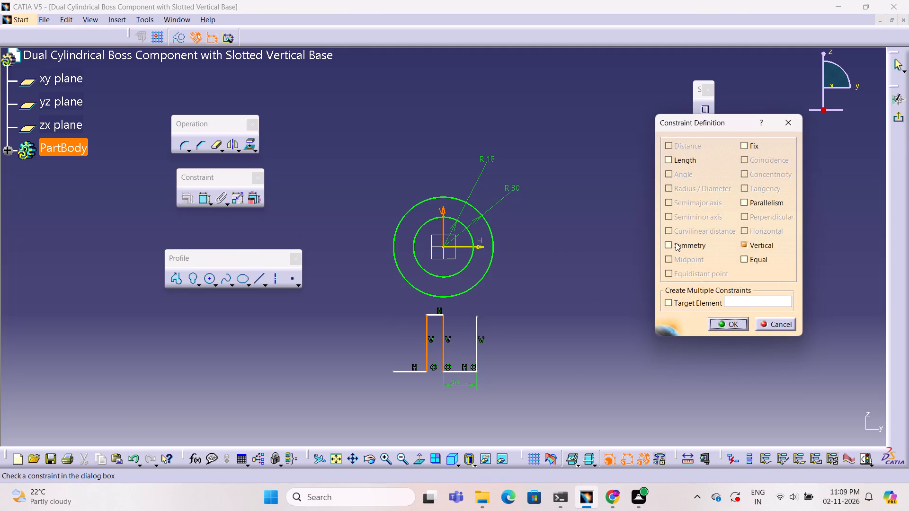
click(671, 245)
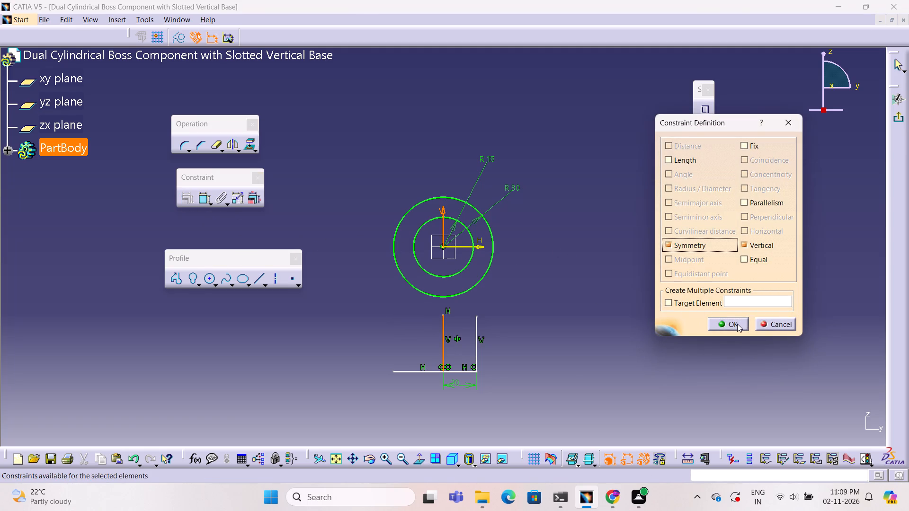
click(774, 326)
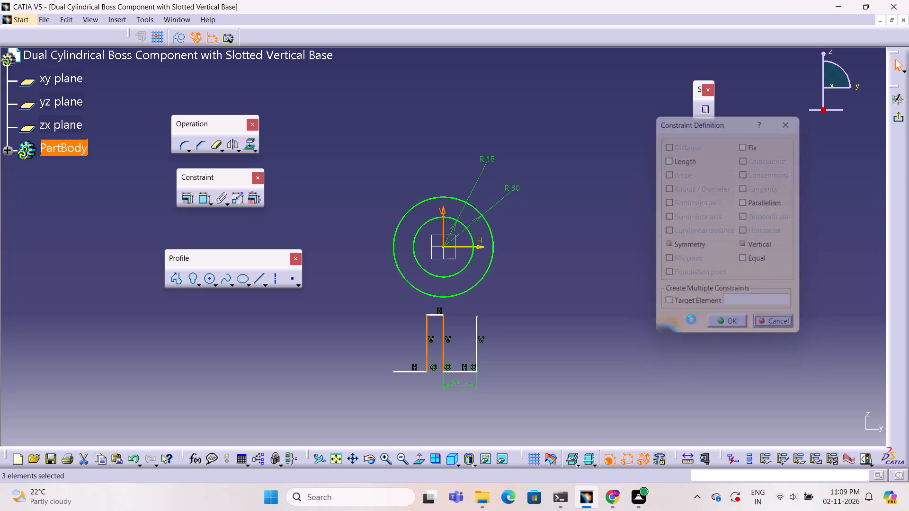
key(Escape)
Move the base's right leg outward so the slot's right vertical line sits clear of the V axis.
ctrl+middle_drag(542, 331, 578, 333)
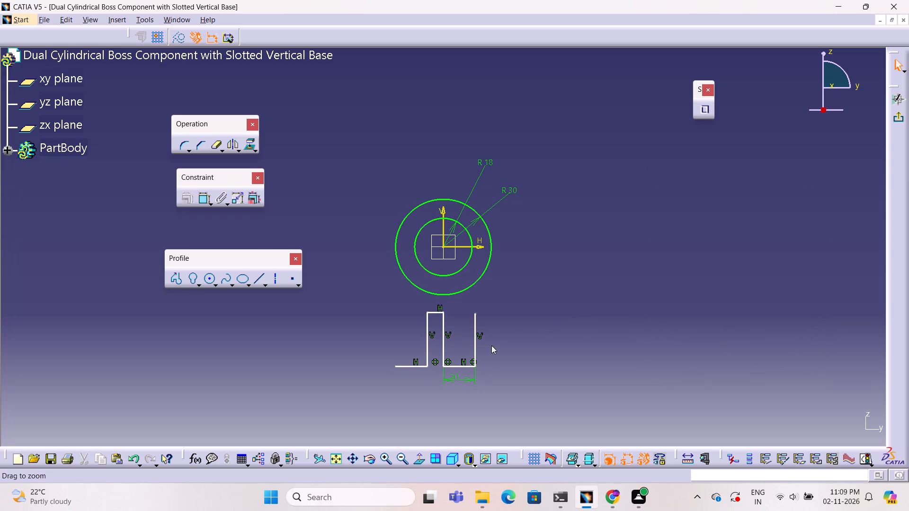
drag(476, 352, 497, 353)
click(589, 348)
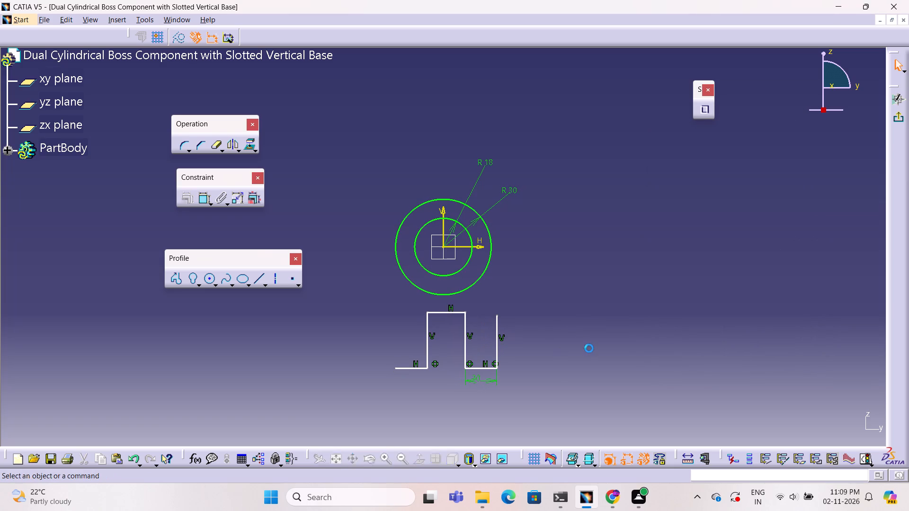
Constrain the slot's two inner vertical lines symmetric about the V axis.
ctrl+click(428, 344)
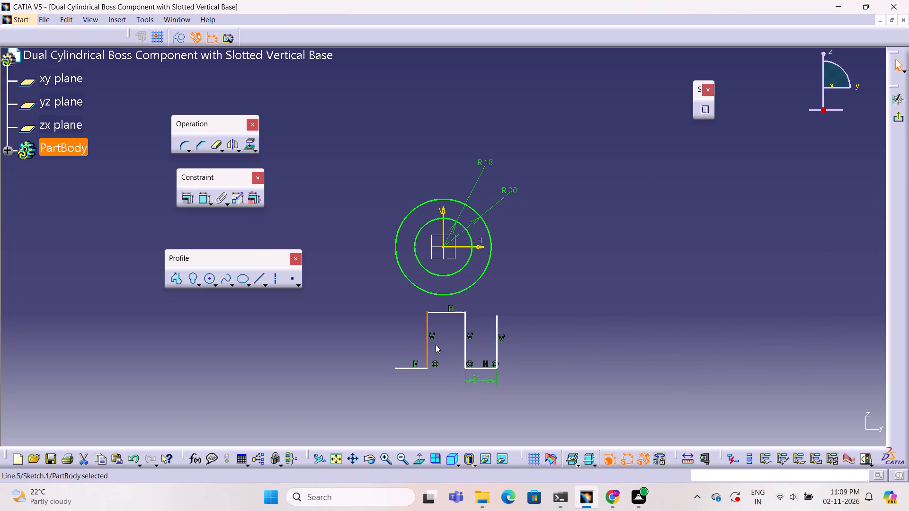
ctrl+click(465, 345)
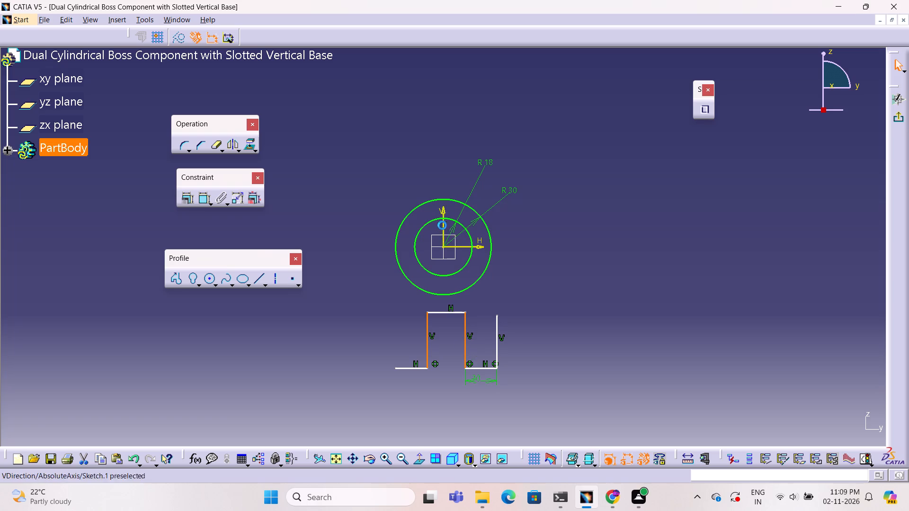
ctrl+click(442, 225)
click(190, 197)
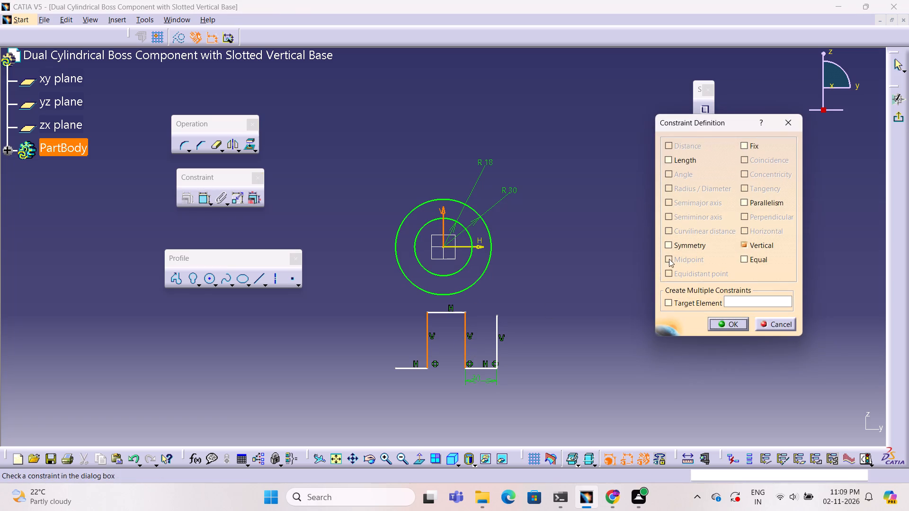
click(671, 247)
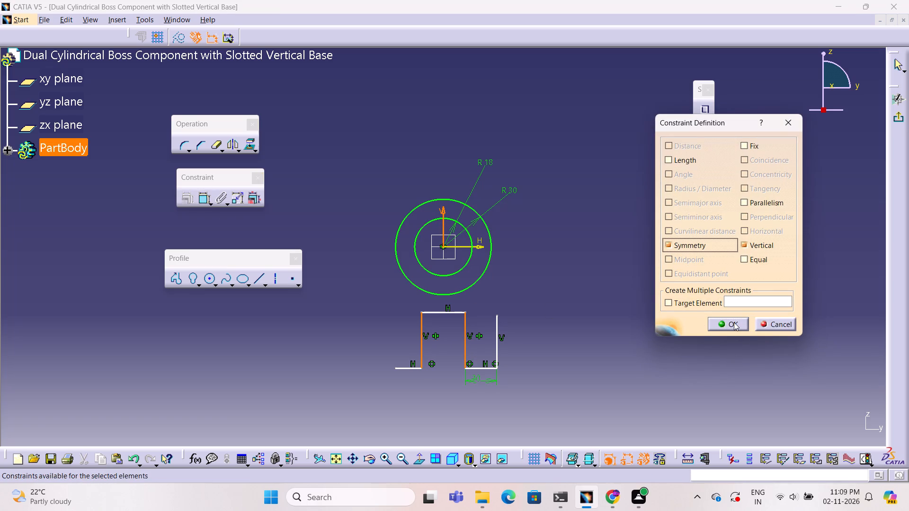
click(734, 322)
click(619, 322)
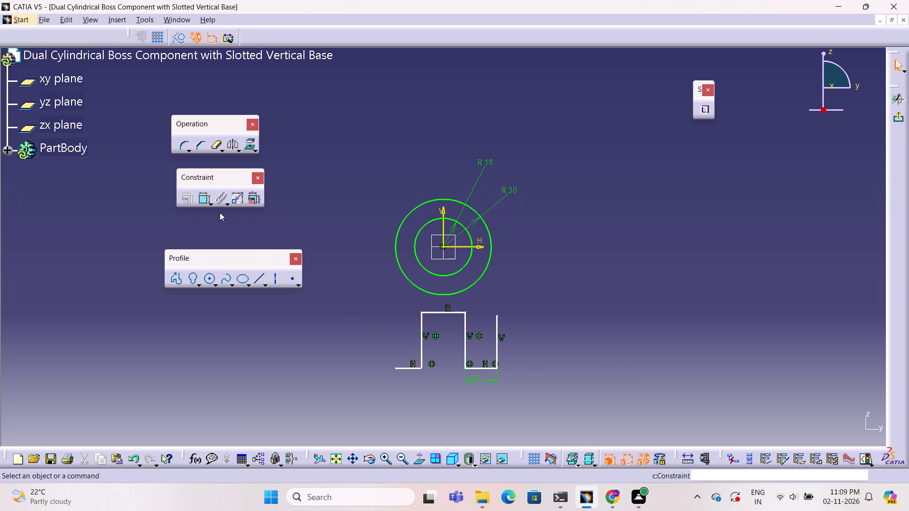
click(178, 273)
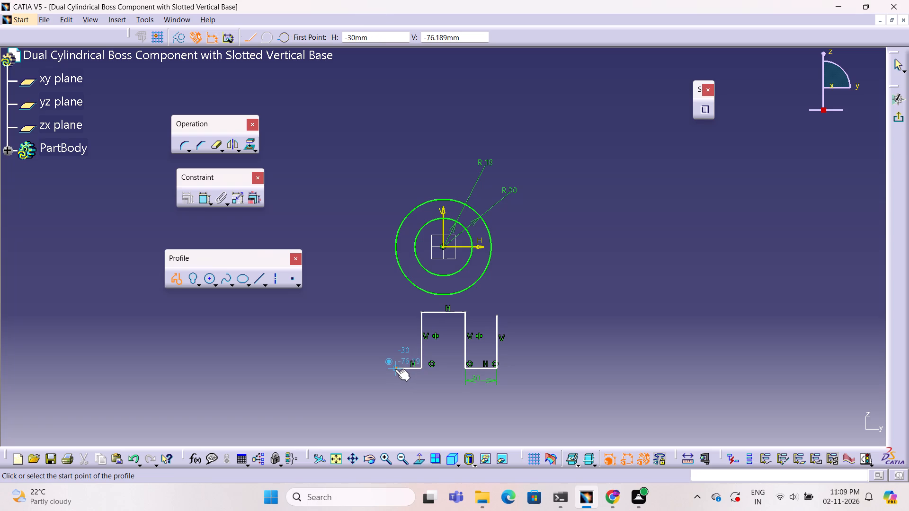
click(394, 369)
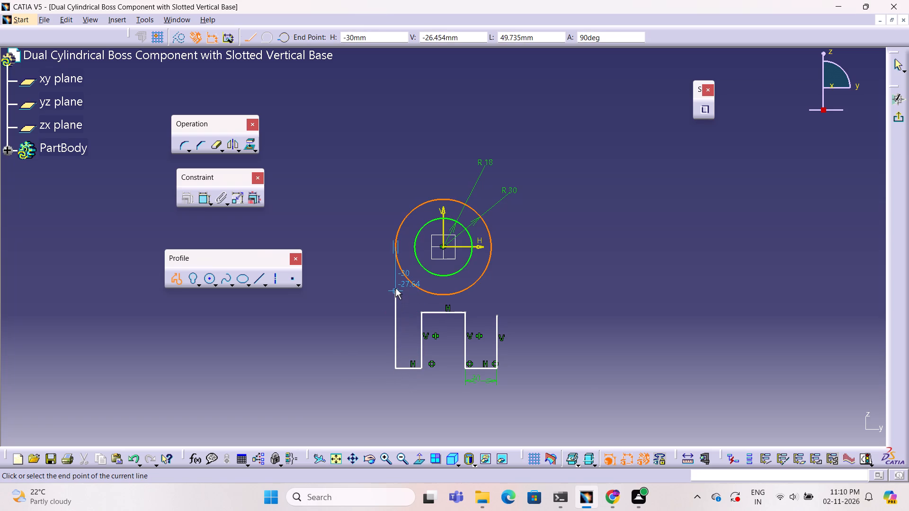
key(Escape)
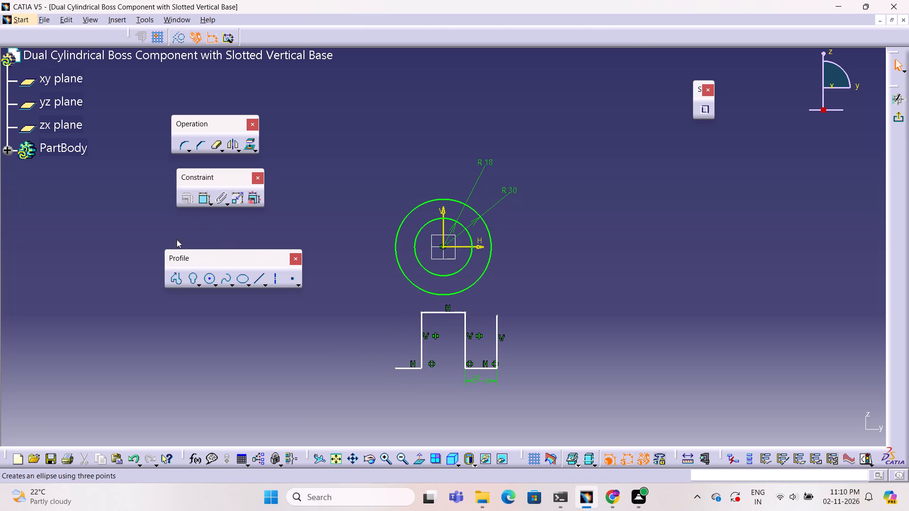
Sketch a vertical profile line about 24 mm long upward from the outer end of the base's left bottom line.
click(179, 282)
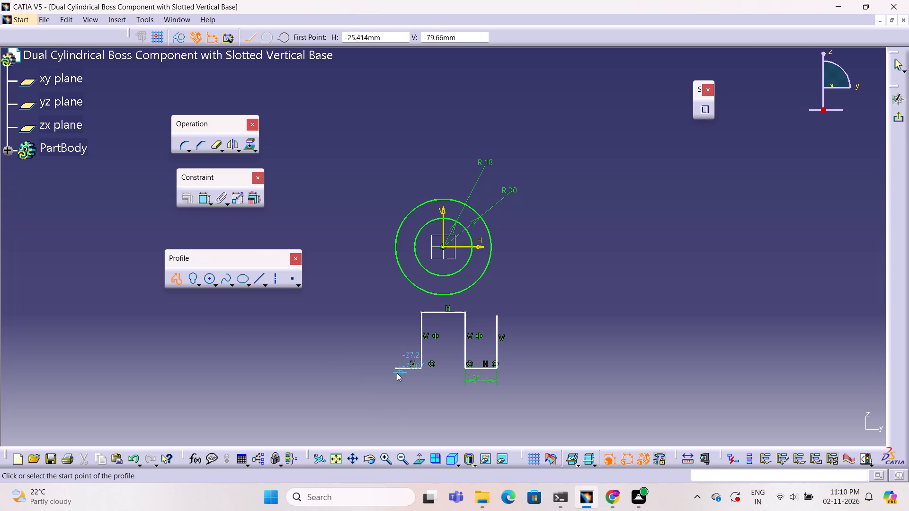
click(395, 368)
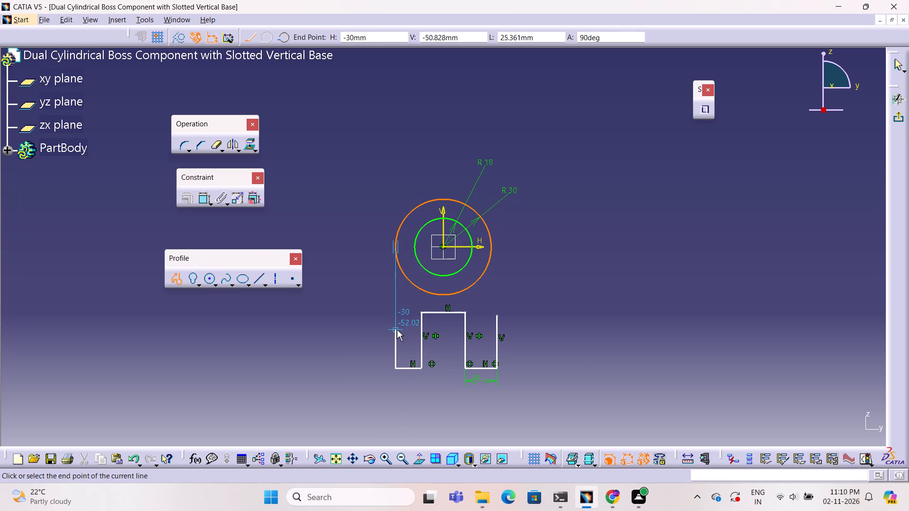
click(397, 330)
key(Escape)
key(Escape)
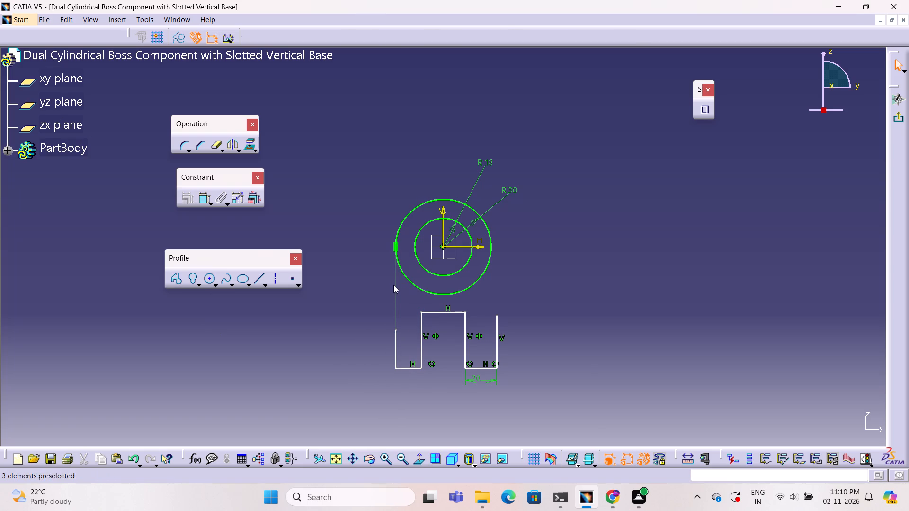
Delete the constraint linking the new outer-left vertical line to the R 30 circle.
click(395, 287)
key(Delete)
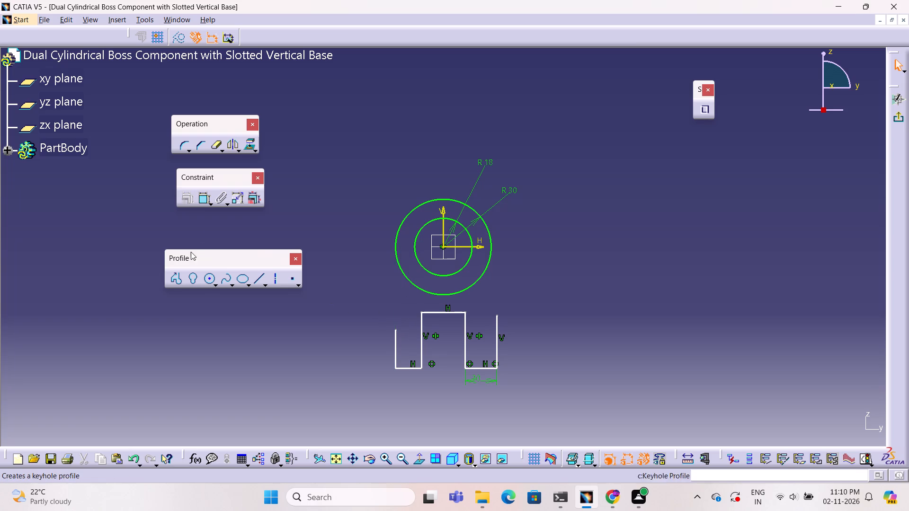
Dimension the base's overall width between its two outer vertical lines and set it to 50 mm.
click(205, 197)
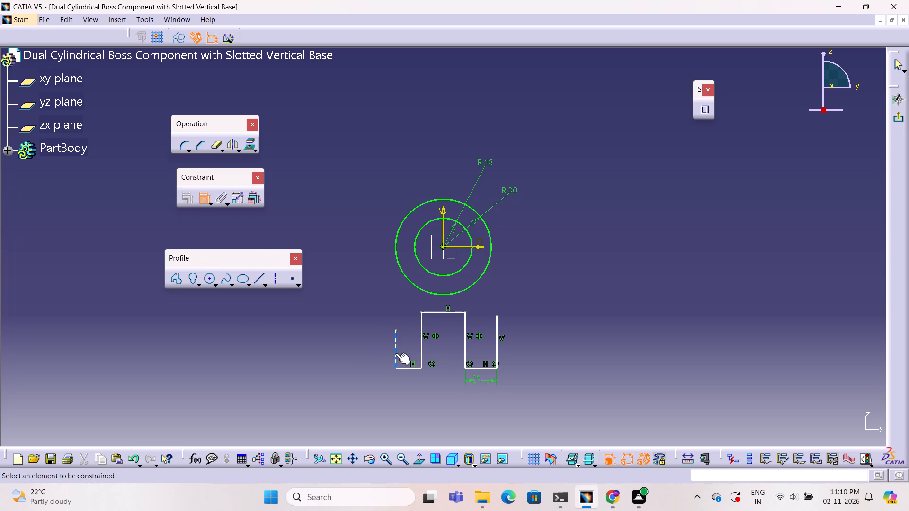
click(395, 353)
click(497, 347)
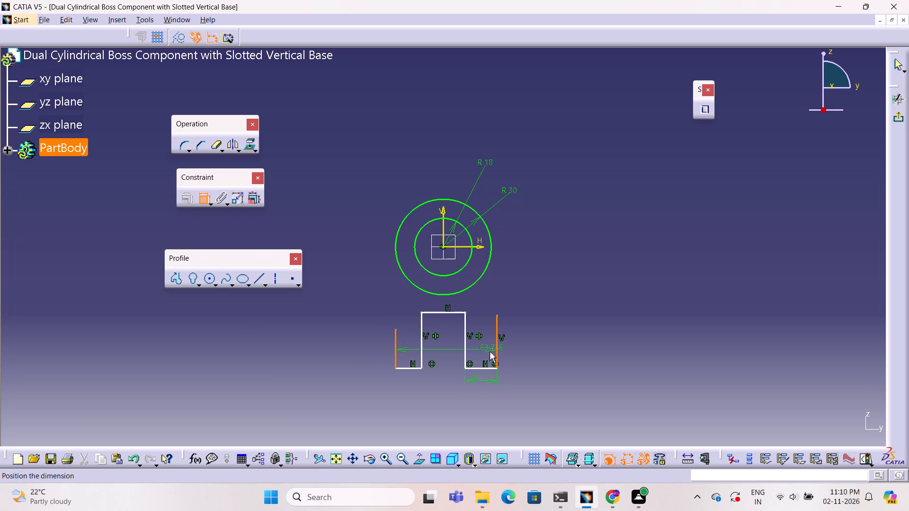
click(450, 400)
double_click(449, 397)
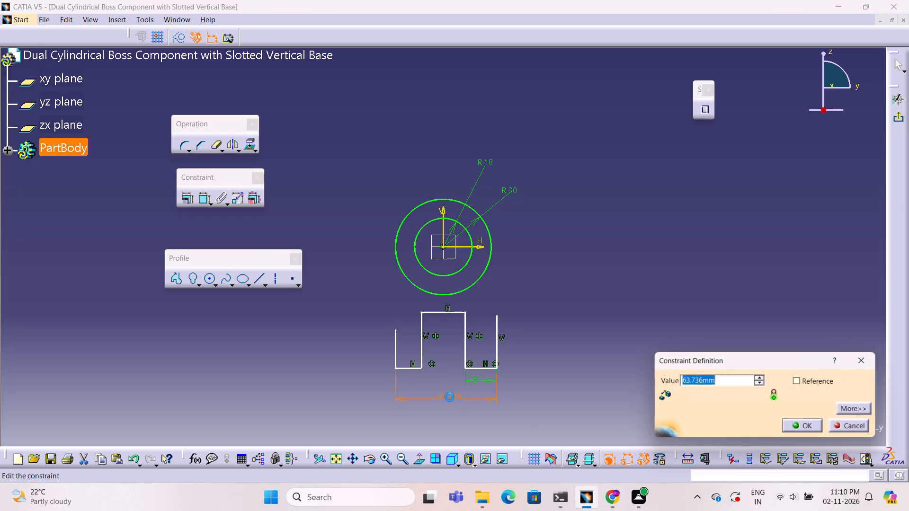
key(5)
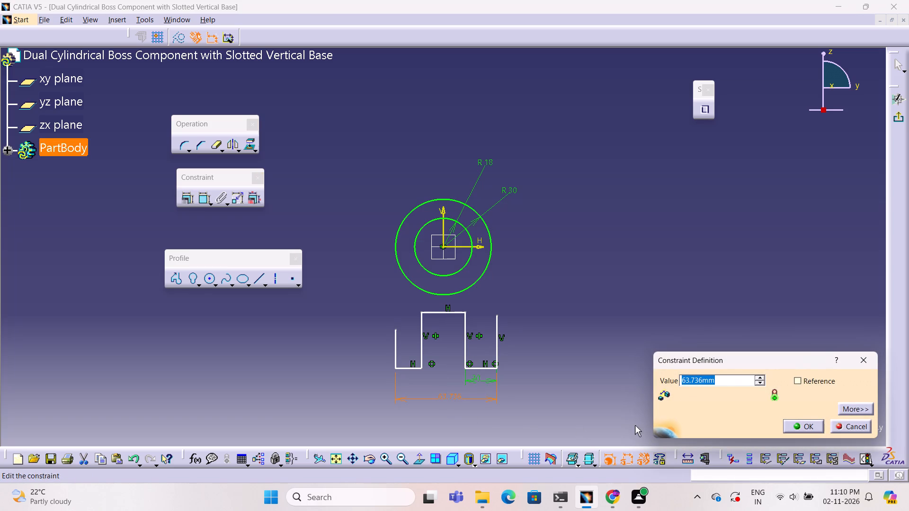
key(0)
key(Return)
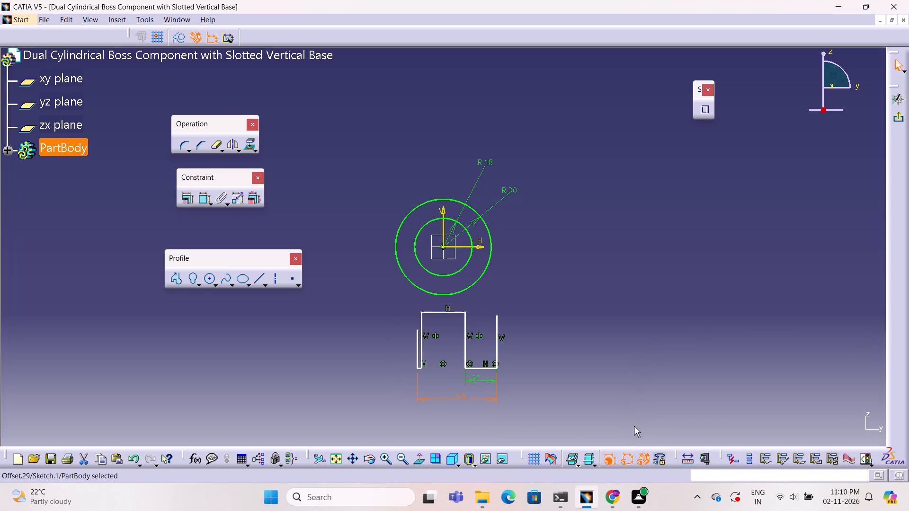
click(599, 399)
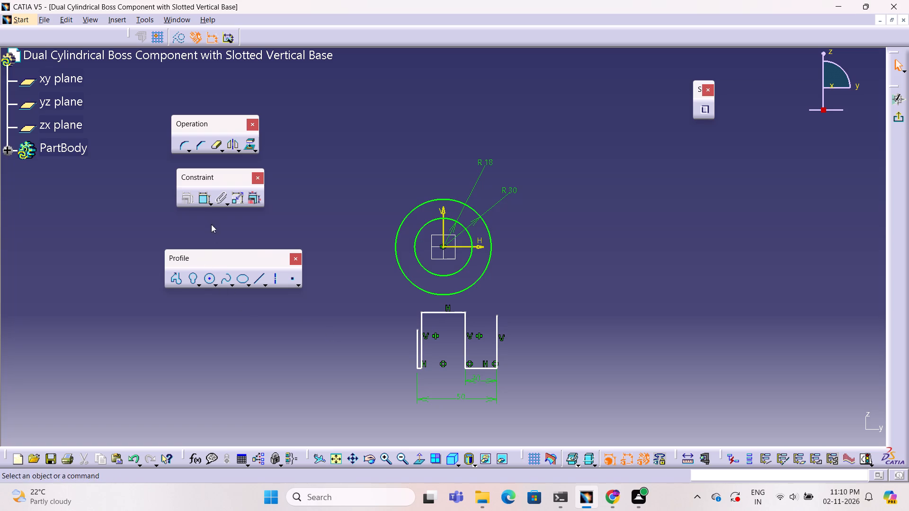
Dimension the base's left leg between its outer and inner vertical lines and set its width to 20 mm.
click(204, 201)
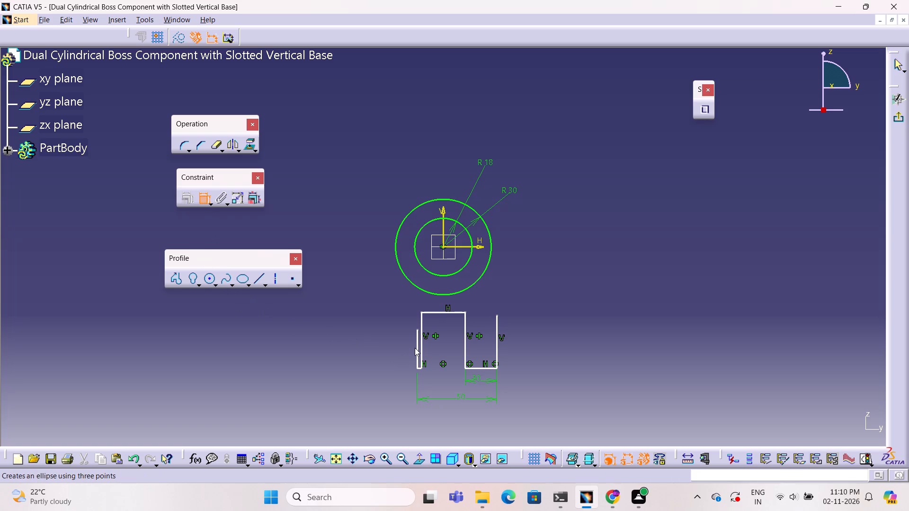
click(417, 348)
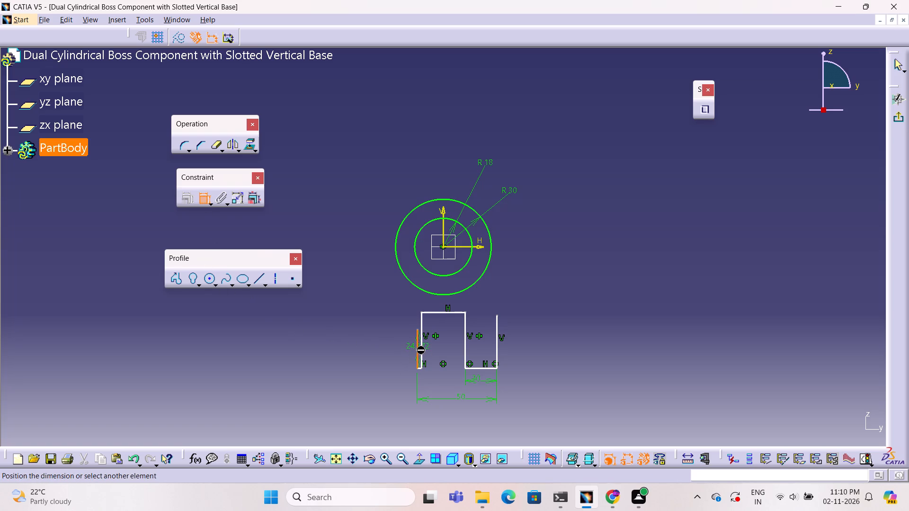
click(421, 349)
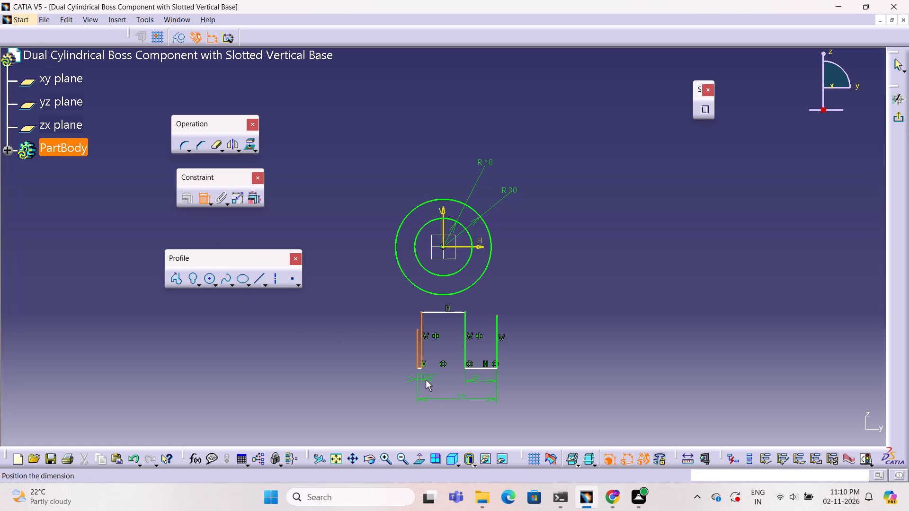
click(426, 380)
double_click(428, 377)
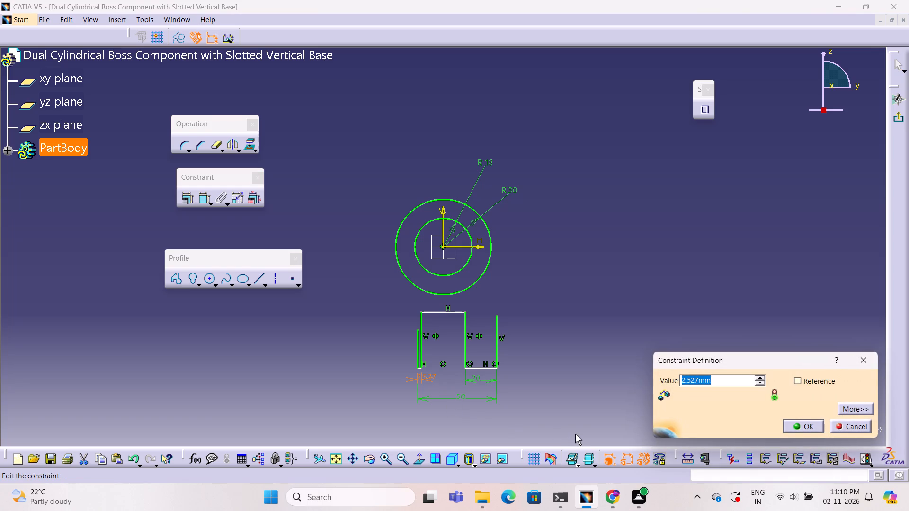
key(2)
key(0)
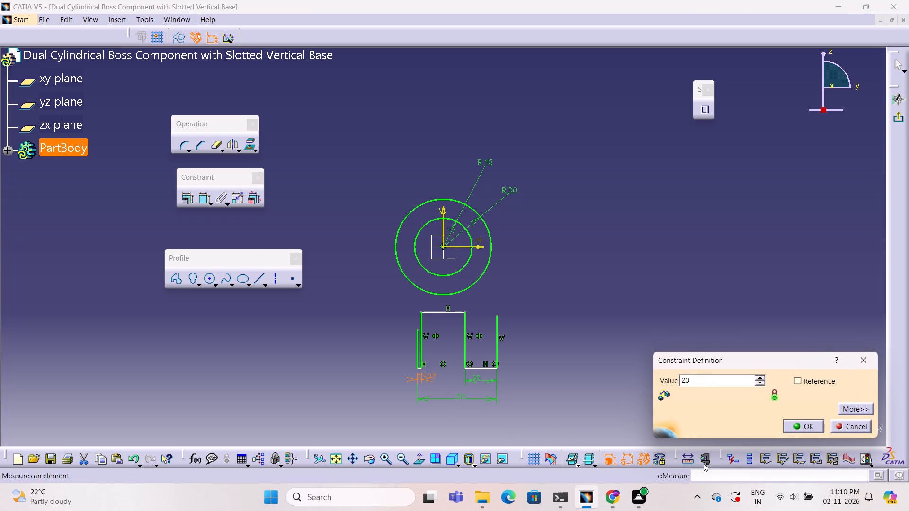
click(814, 427)
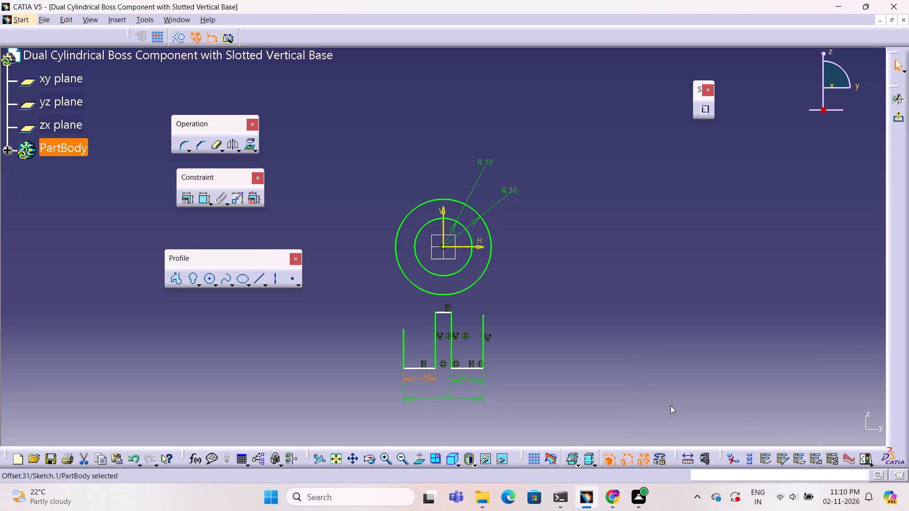
click(669, 405)
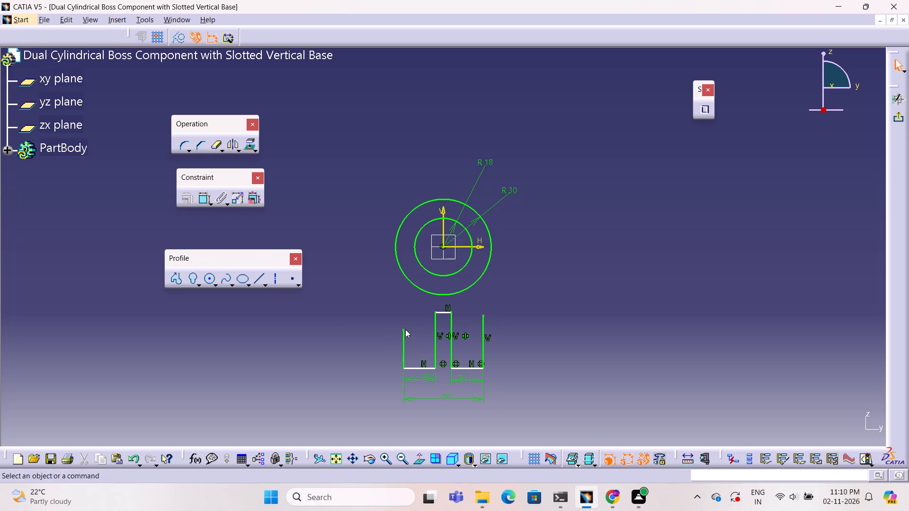
Constrain the upper endpoint of the base's outer-left vertical line coincident with the R 30 circle.
click(404, 329)
ctrl+click(420, 290)
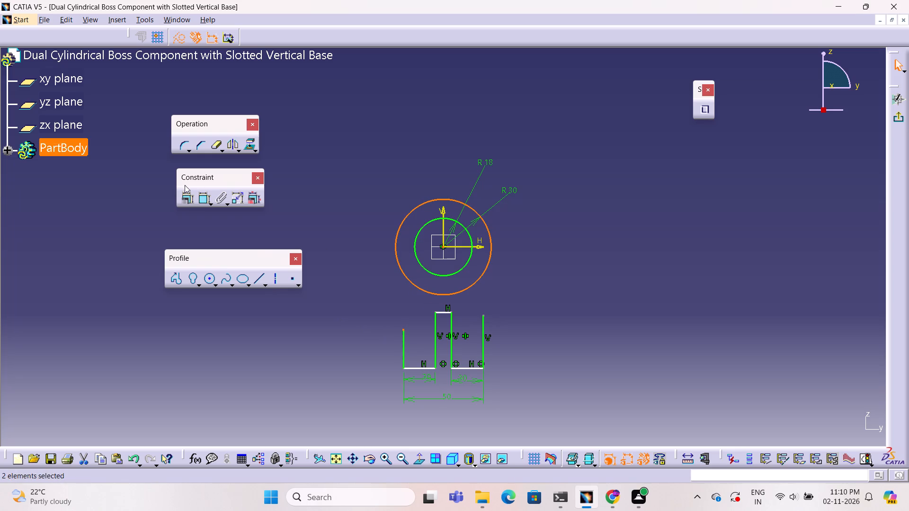
click(189, 193)
click(742, 159)
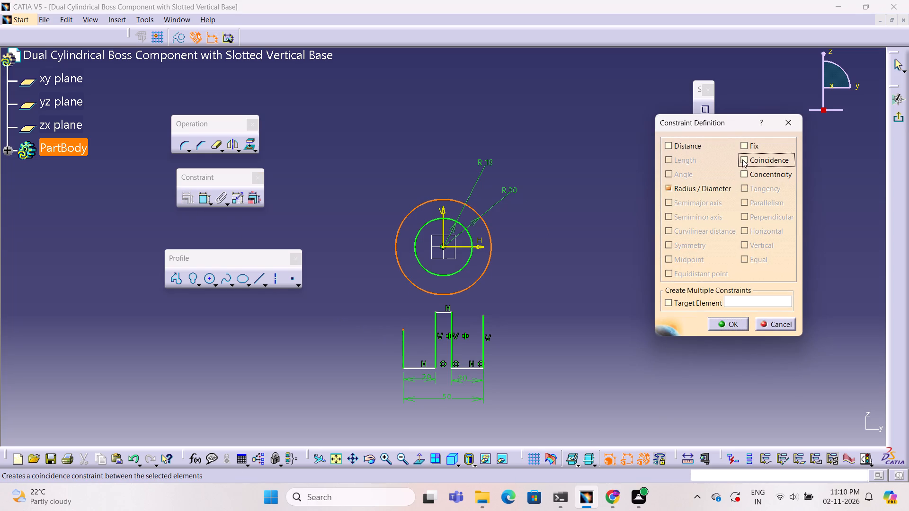
click(726, 324)
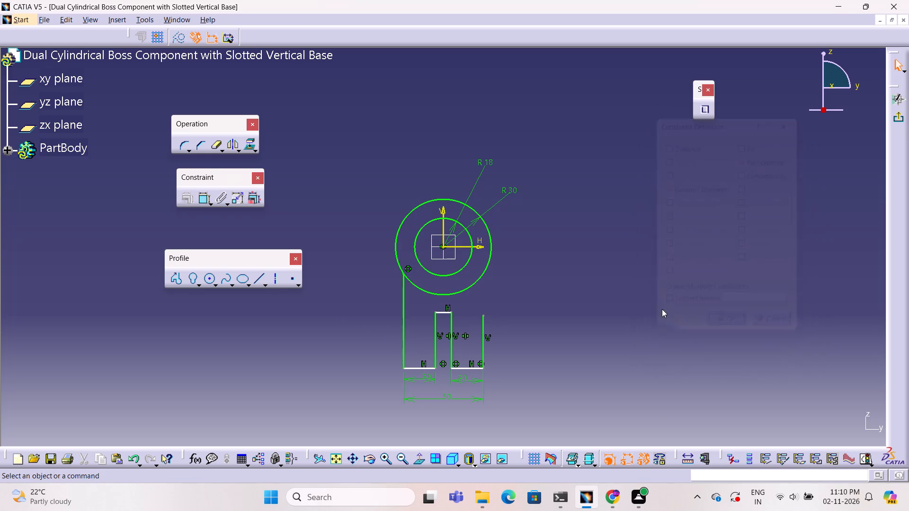
click(650, 308)
Dimension the slot's height from the base's left bottom line to the slot's top line and set it to 45 mm.
drag(444, 313, 438, 321)
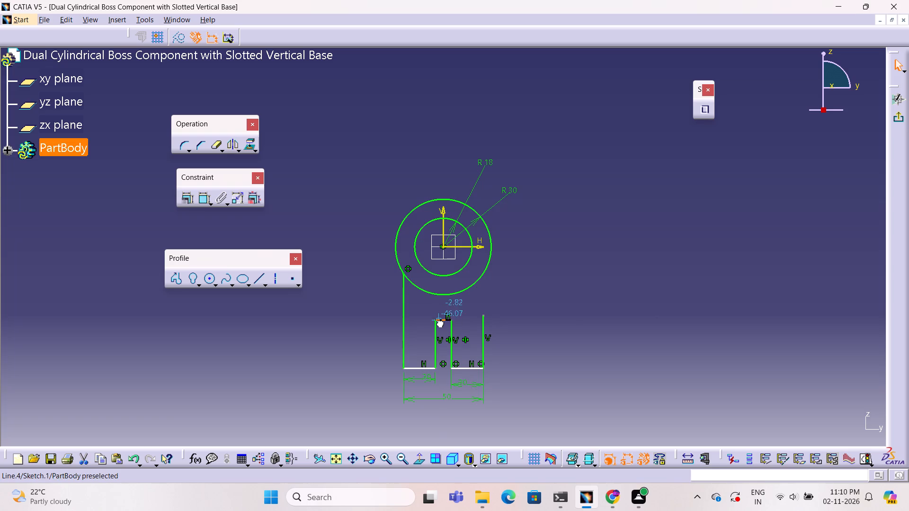
drag(438, 321, 441, 317)
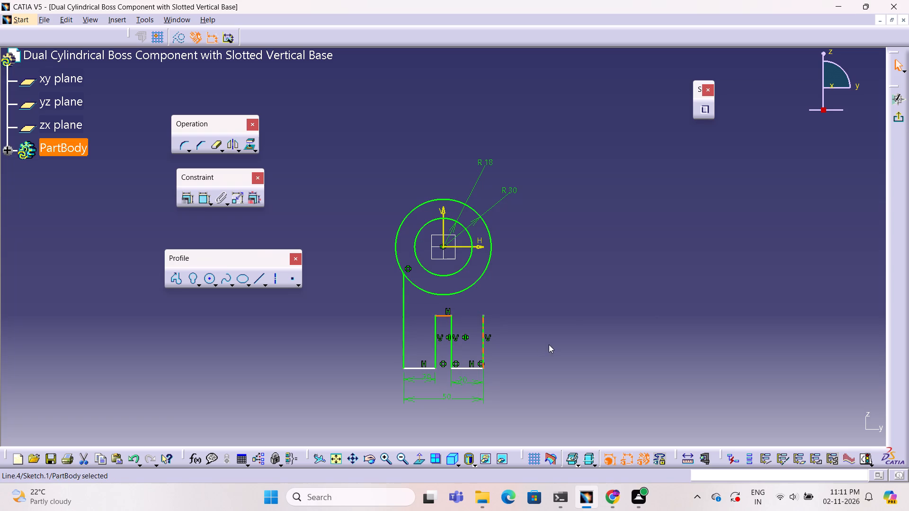
click(549, 344)
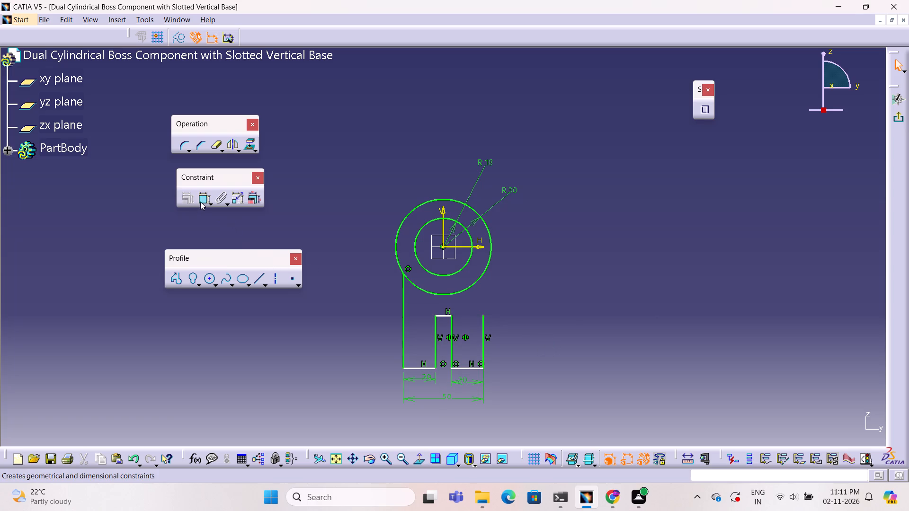
click(200, 201)
click(446, 315)
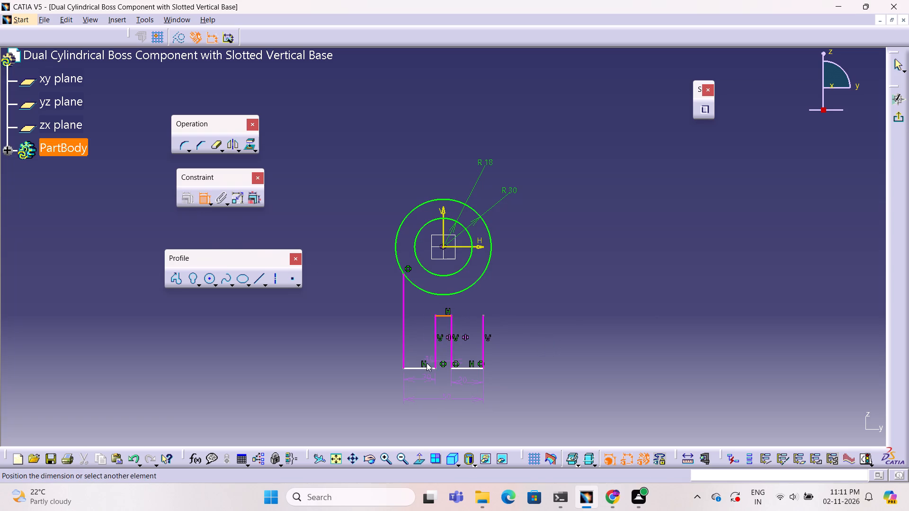
click(423, 368)
click(380, 344)
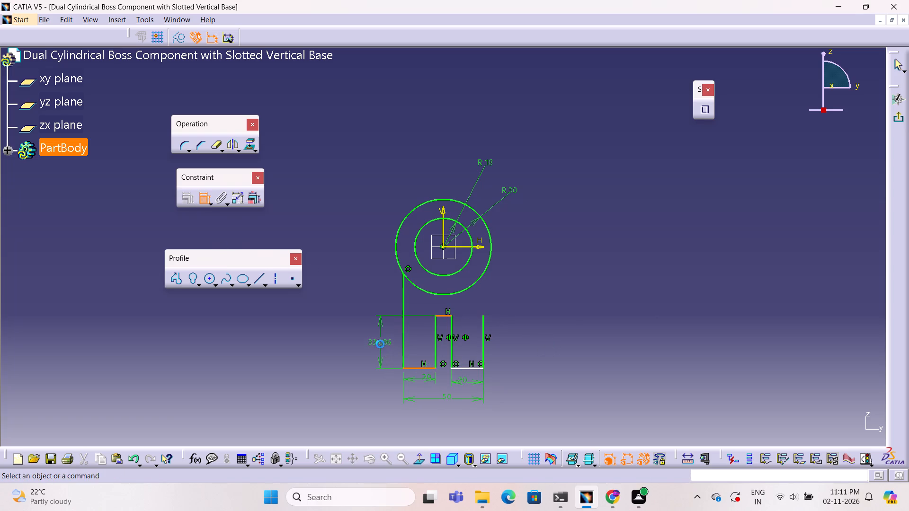
double_click(382, 342)
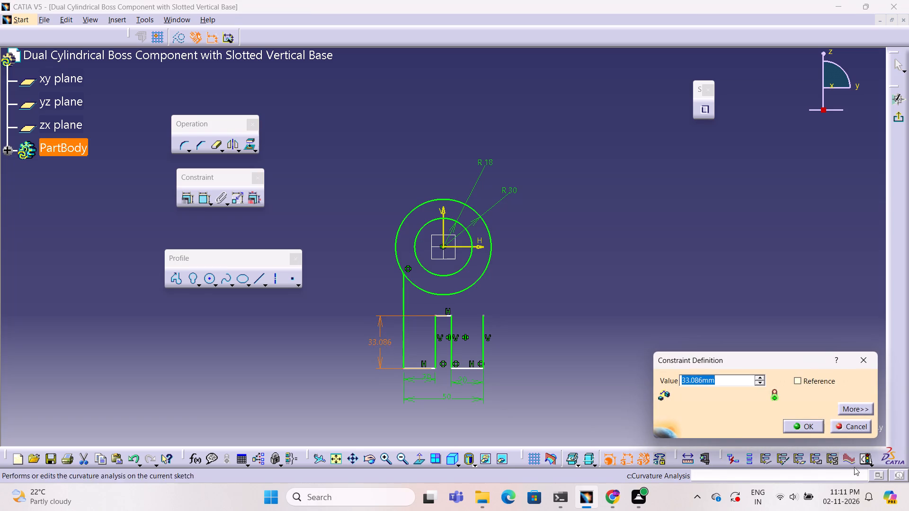
text(45)
key(Return)
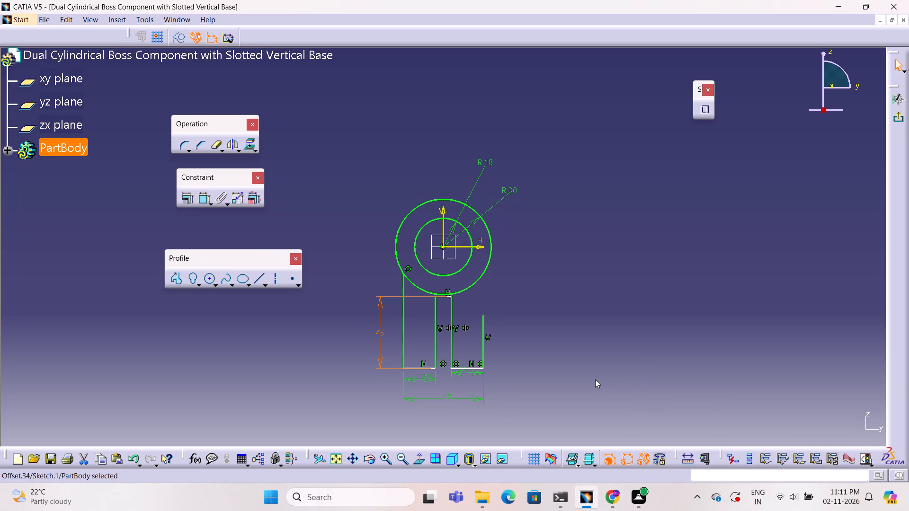
click(595, 379)
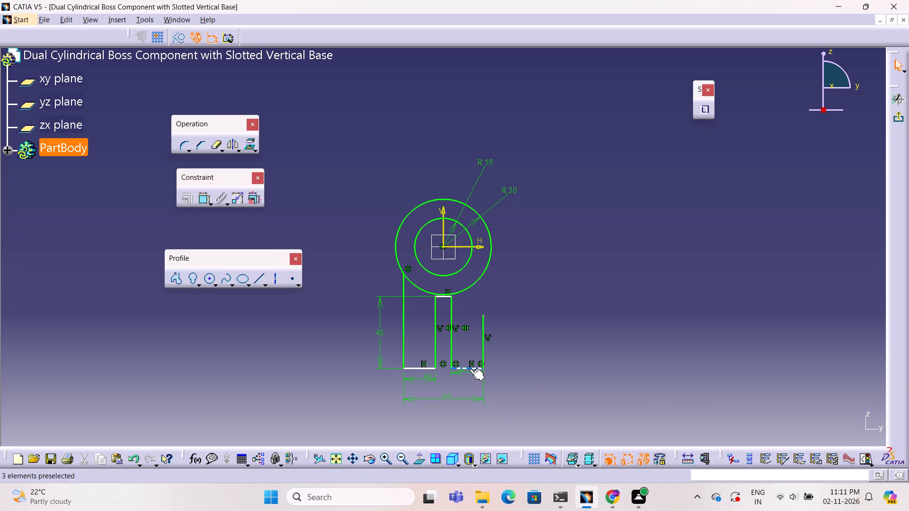
Move the base's bottom lines down to about 80.5 mm below the sketch origin.
drag(469, 369, 474, 375)
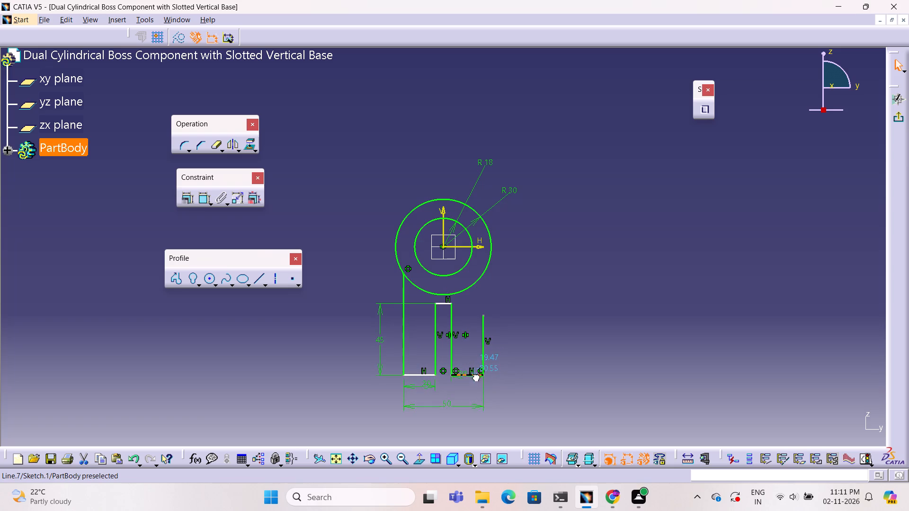
drag(474, 375, 475, 374)
drag(475, 374, 475, 377)
click(589, 354)
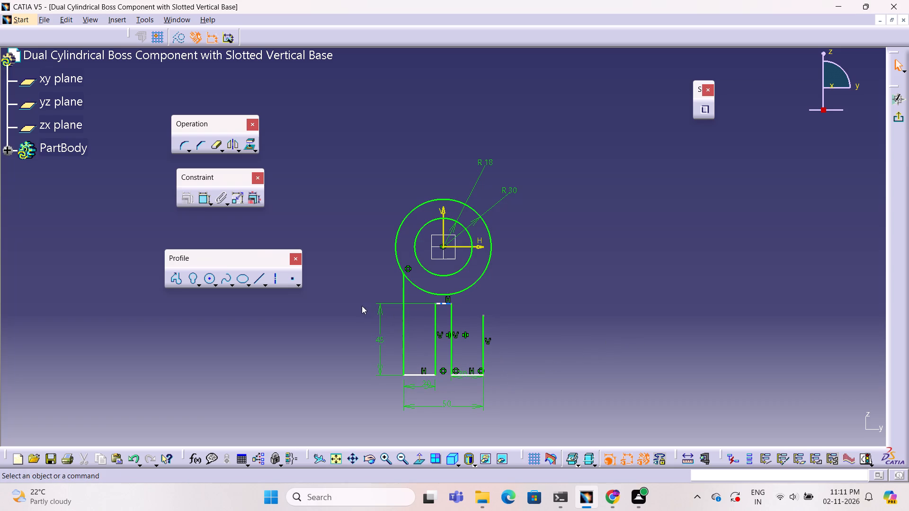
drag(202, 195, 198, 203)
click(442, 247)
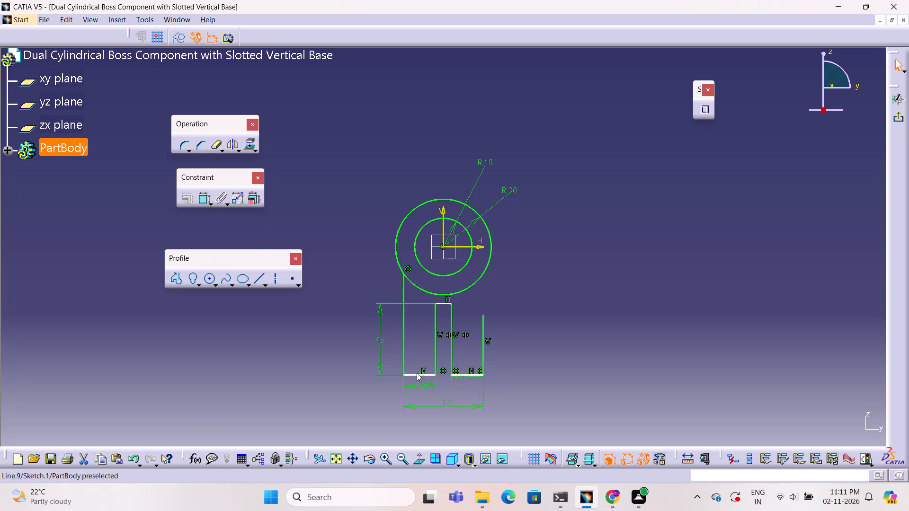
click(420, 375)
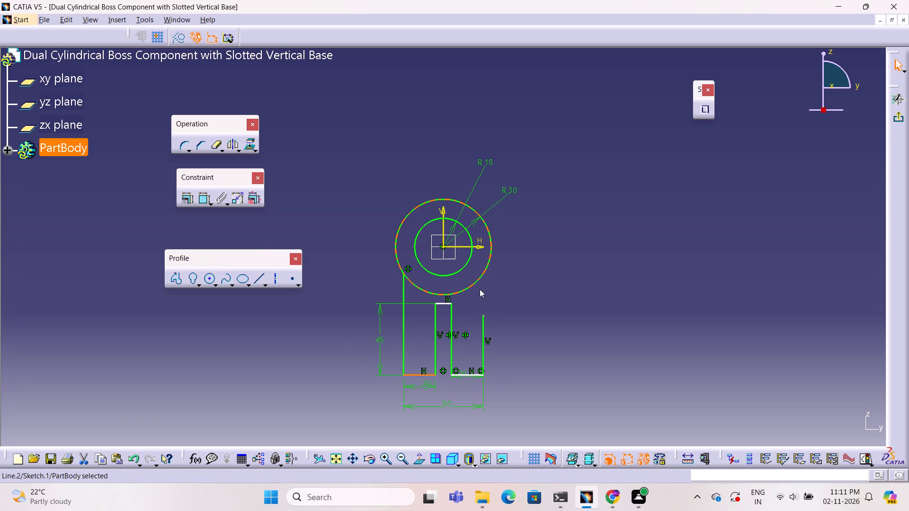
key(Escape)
Dimension the vertical distance from the sketch origin to the base's left bottom line and set it to 75 mm.
click(199, 200)
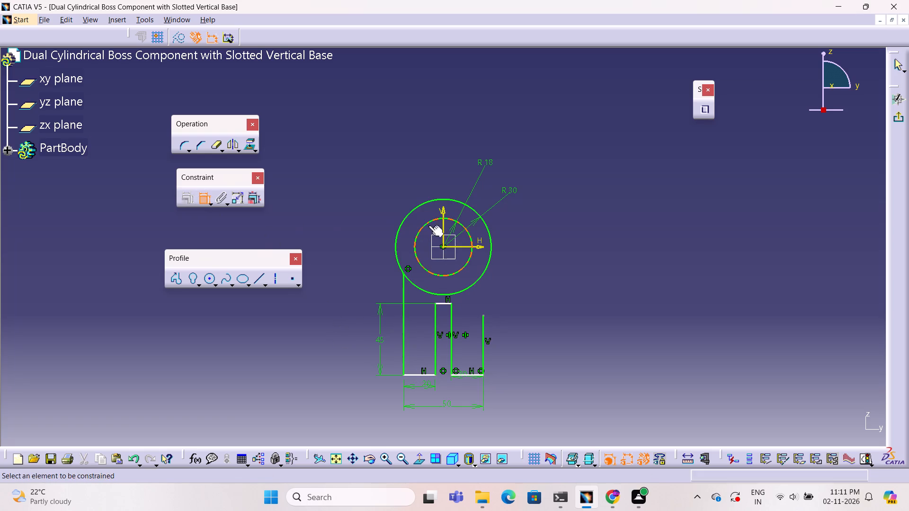
click(442, 247)
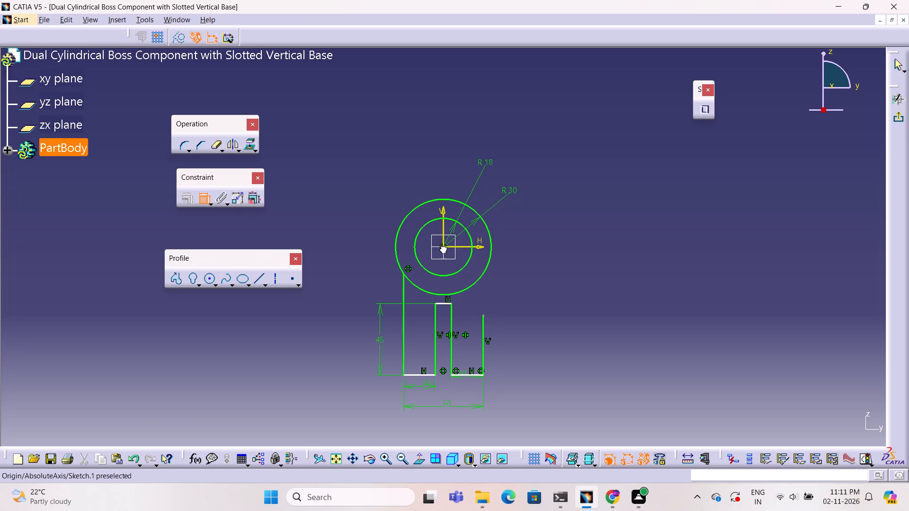
click(421, 376)
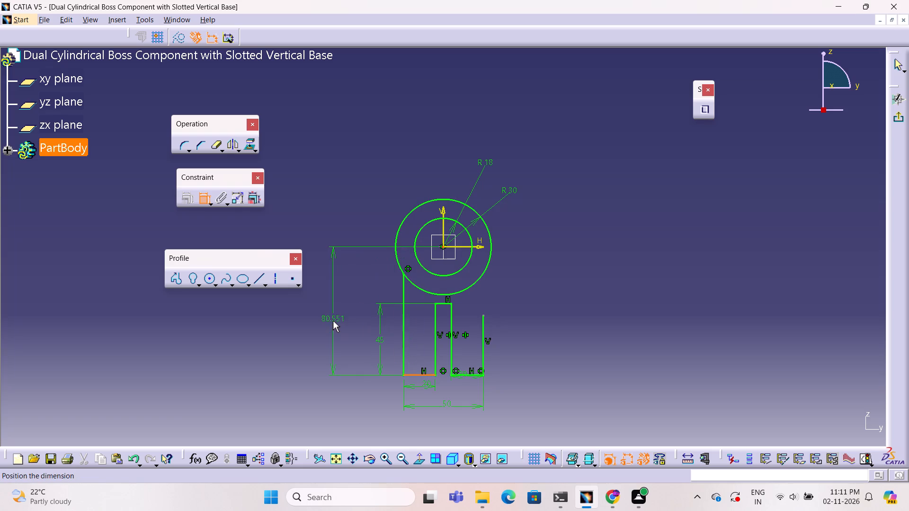
click(333, 321)
double_click(333, 318)
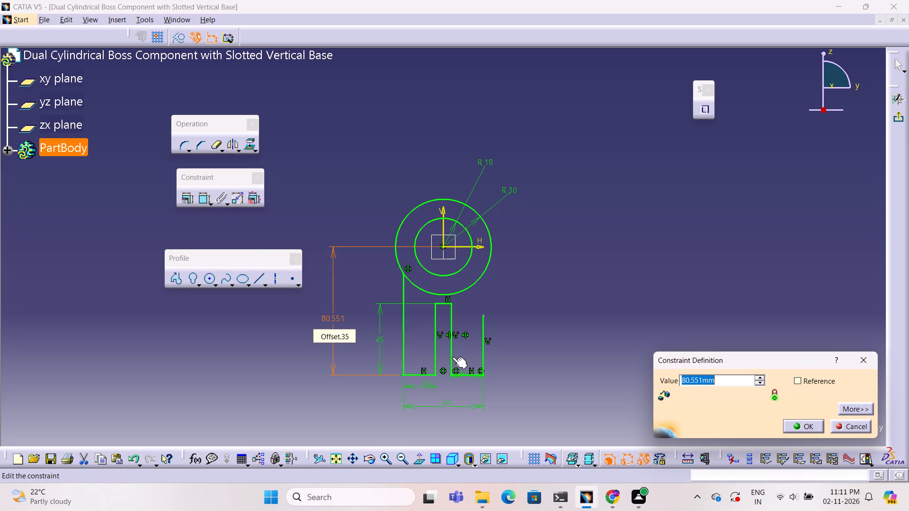
key(7)
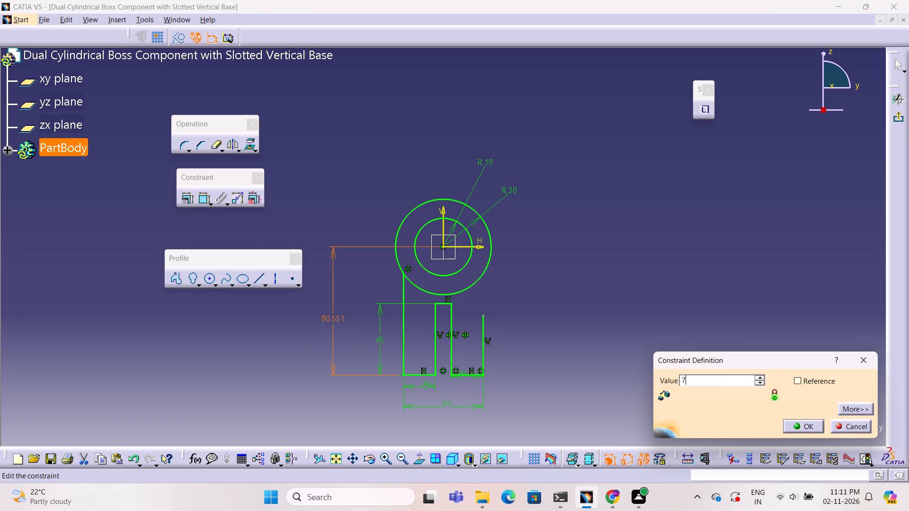
key(5)
click(800, 424)
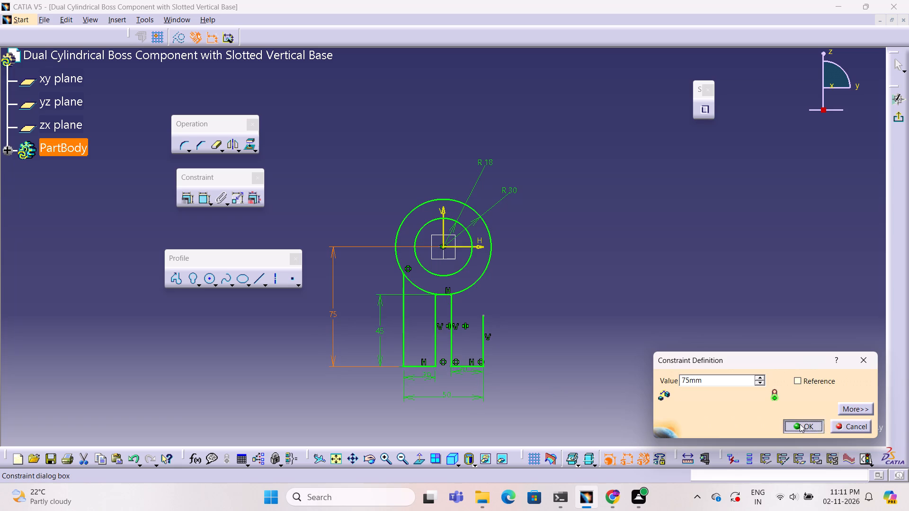
click(652, 388)
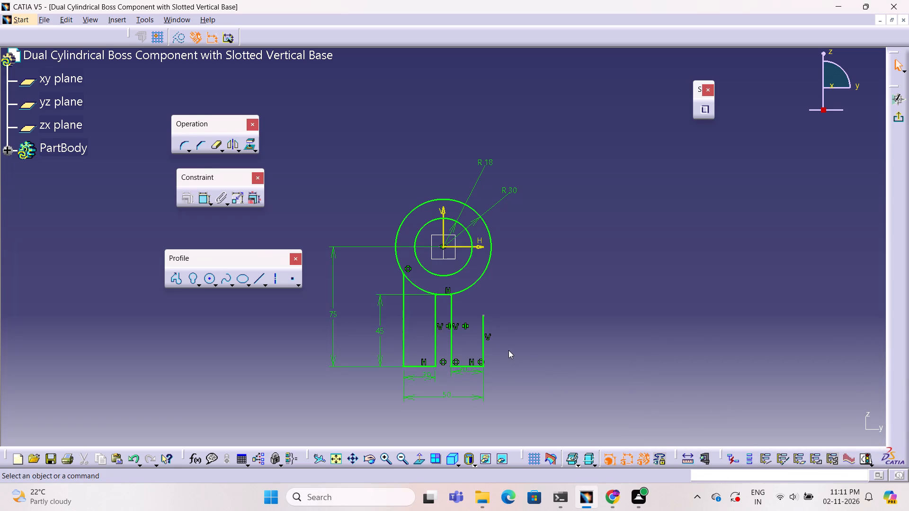
Constrain the upper endpoint of the base's outer-right vertical line coincident with the R 30 circle.
click(483, 315)
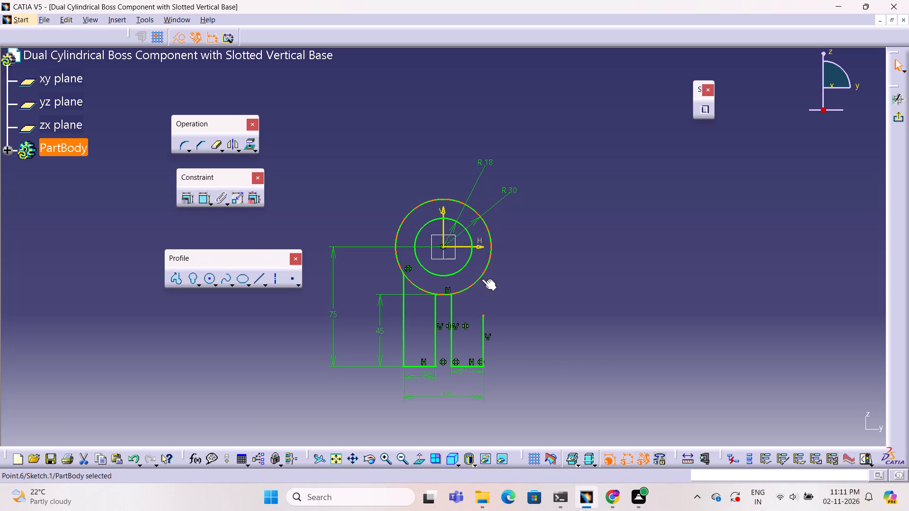
ctrl+click(481, 278)
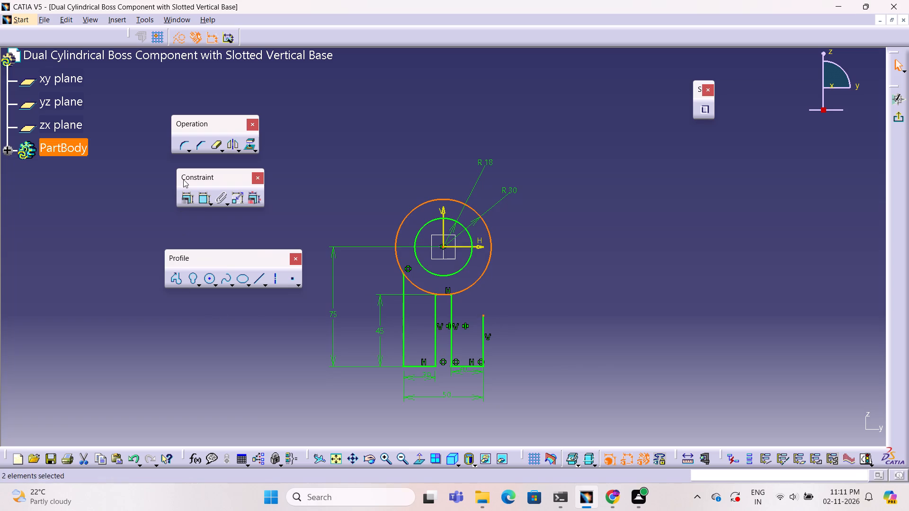
click(188, 197)
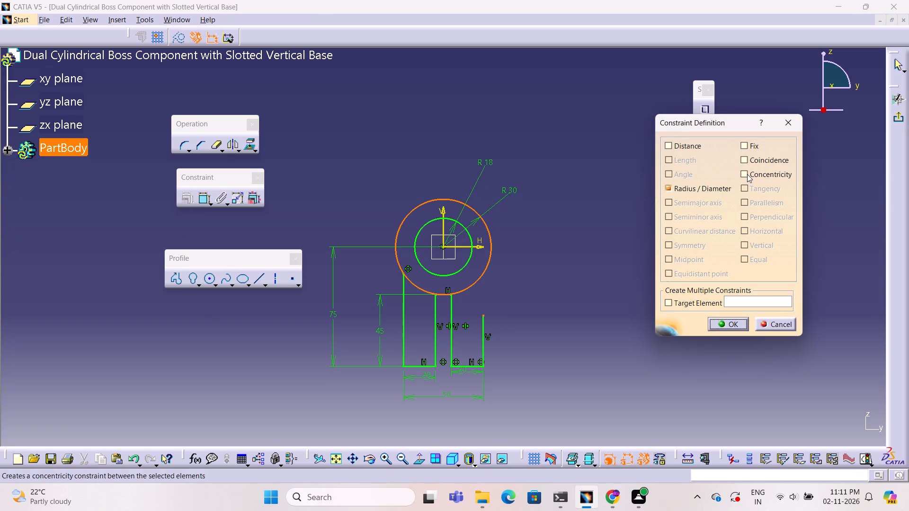
click(747, 160)
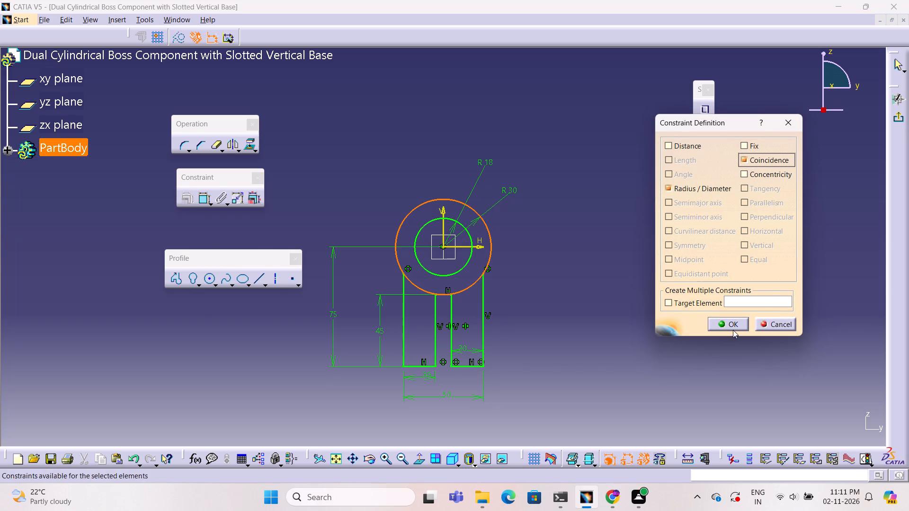
click(732, 330)
click(579, 284)
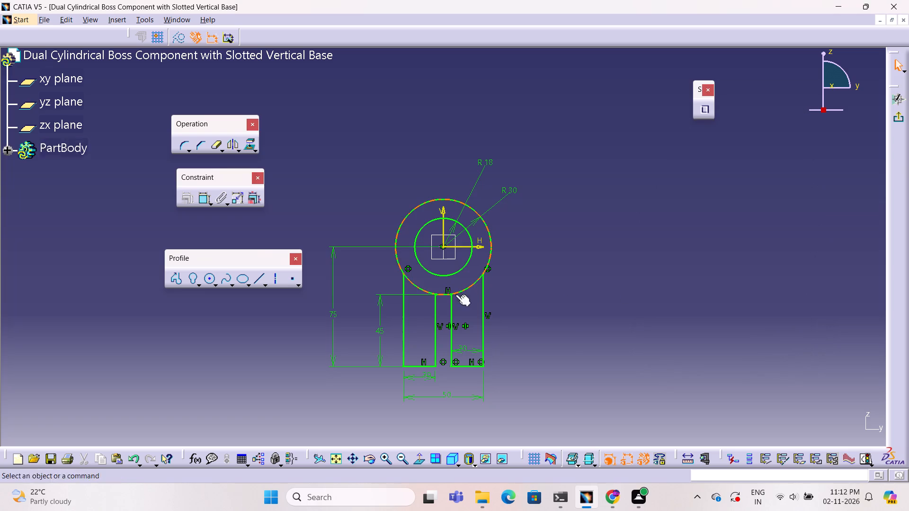
Quick Trim the lower arc of the R 30 circle between the base's two outer vertical lines.
click(214, 149)
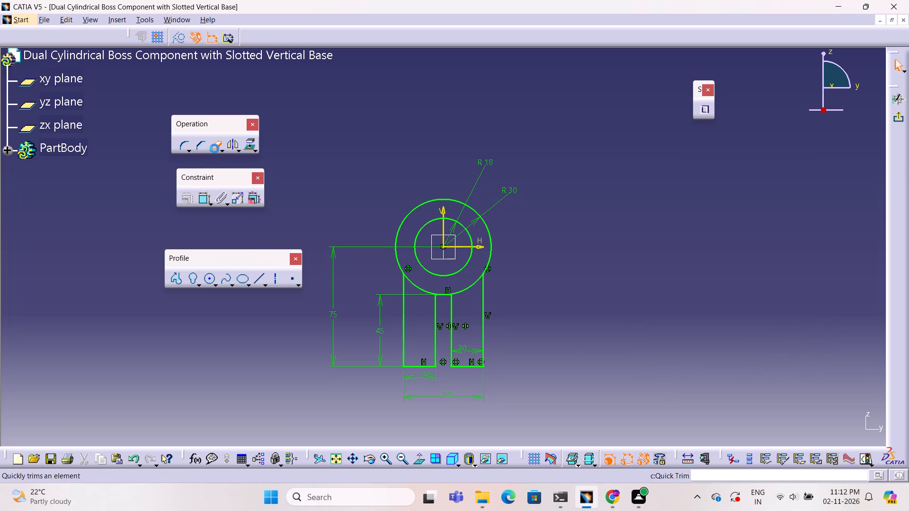
click(416, 285)
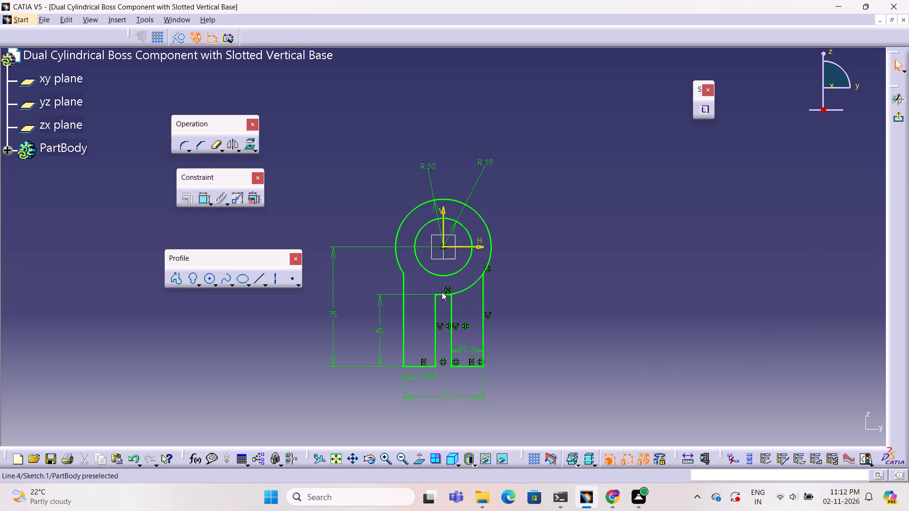
click(461, 290)
key(Escape)
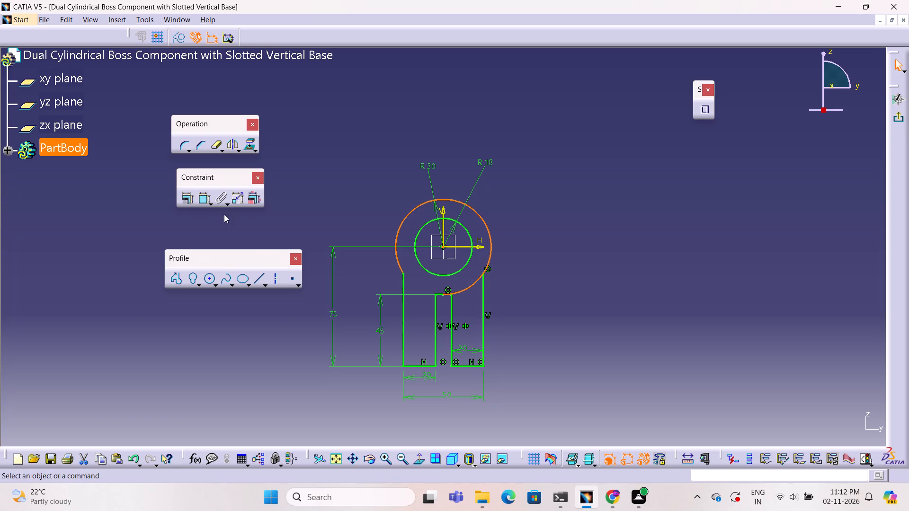
click(215, 150)
click(466, 289)
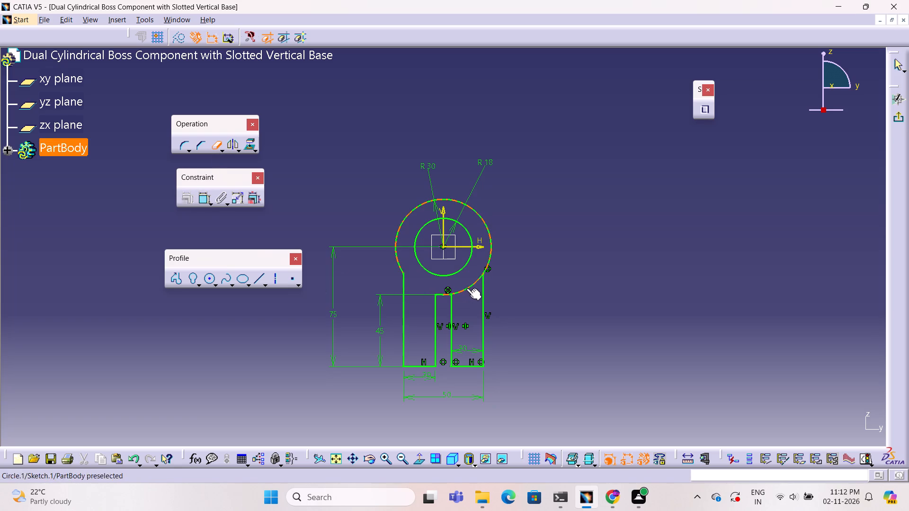
ctrl+middle_drag(463, 297, 449, 226)
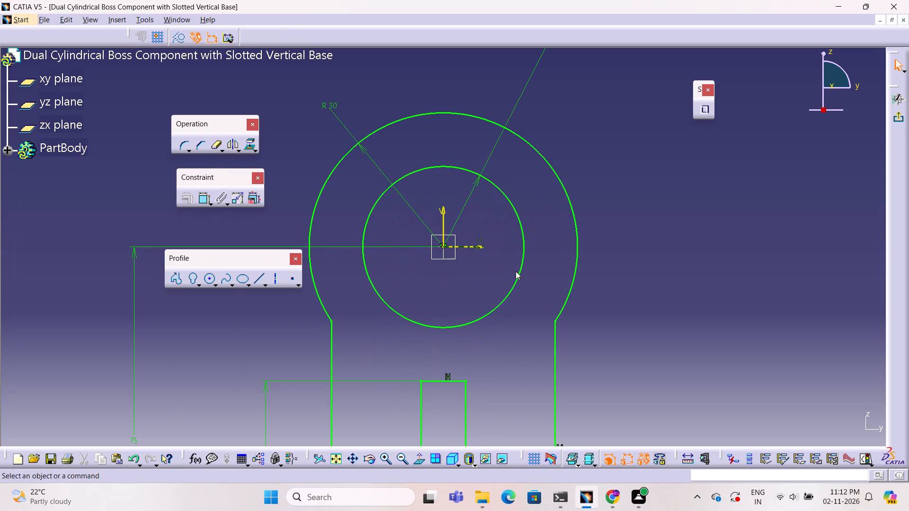
ctrl+middle_drag(524, 279, 511, 359)
click(521, 347)
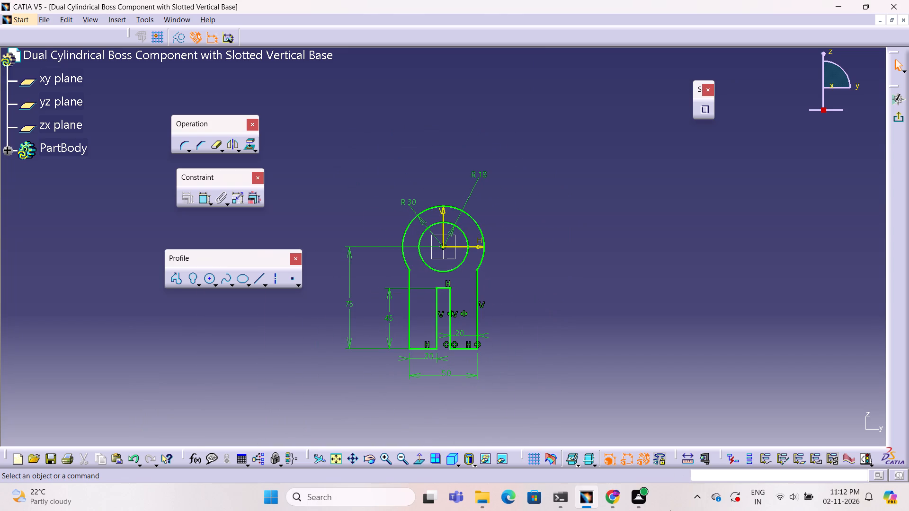
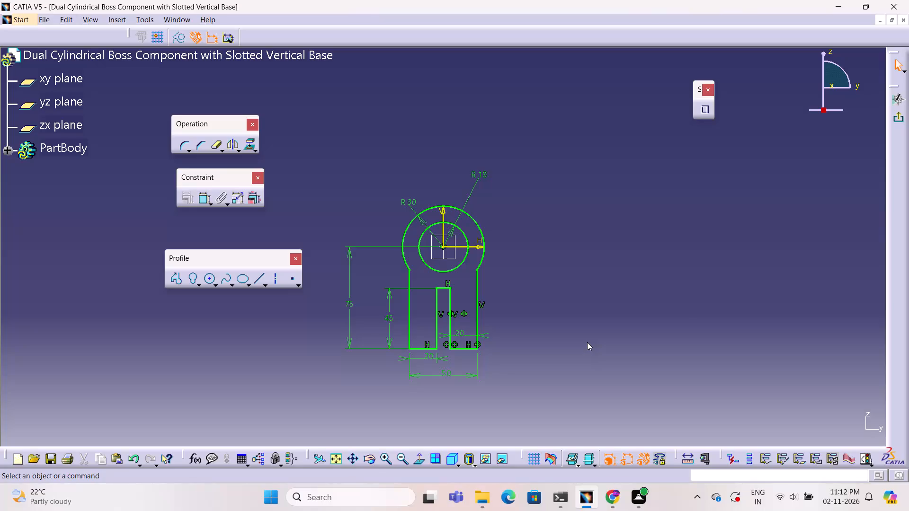
Exit the sketch and extrude the boss-and-base profile as a pad with mirrored extent and a length of 50/2 mm.
click(586, 342)
click(896, 121)
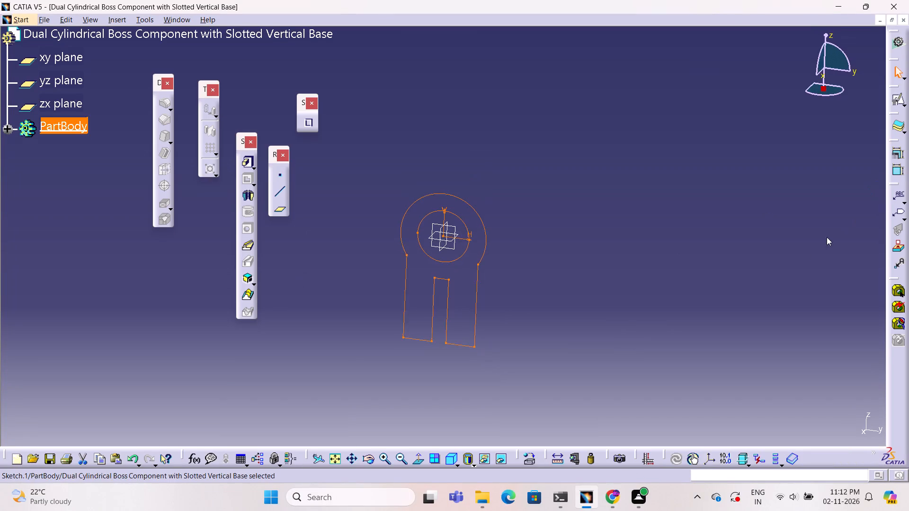
click(247, 163)
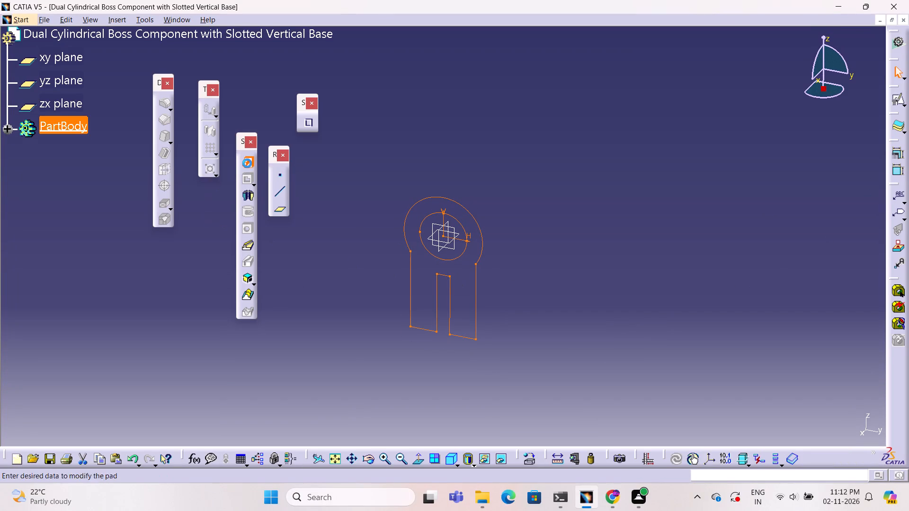
click(720, 300)
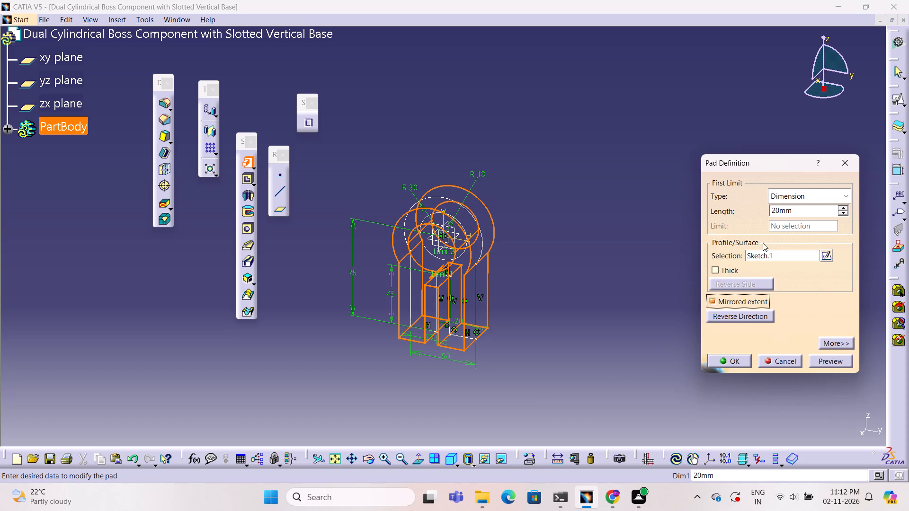
double_click(796, 212)
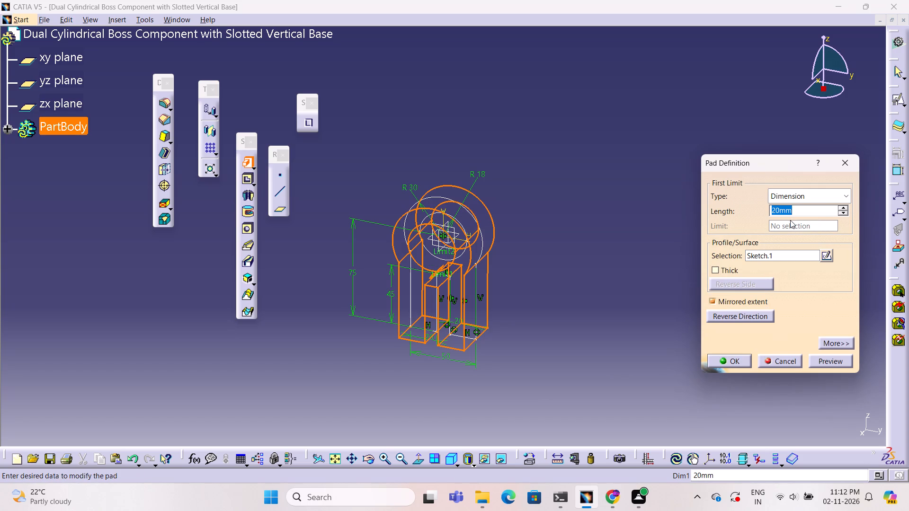
key(5)
text(0/)
key(2)
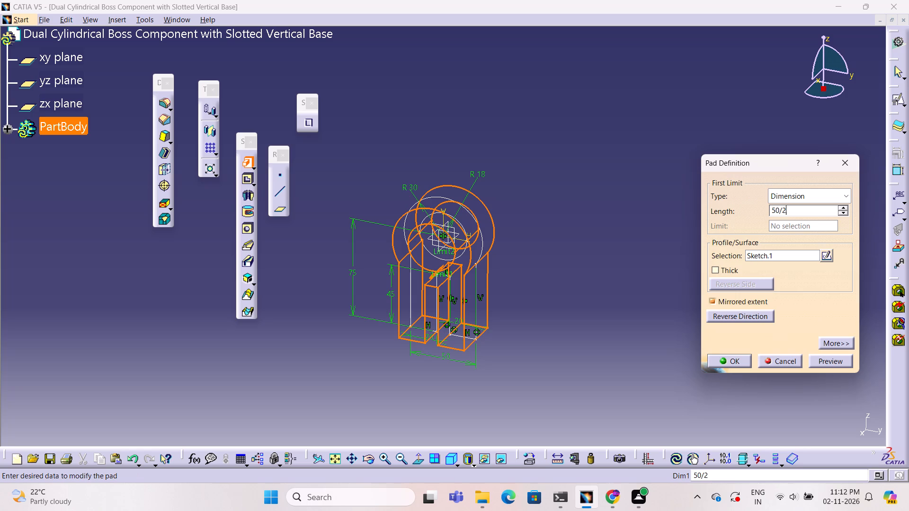
key(Return)
click(641, 378)
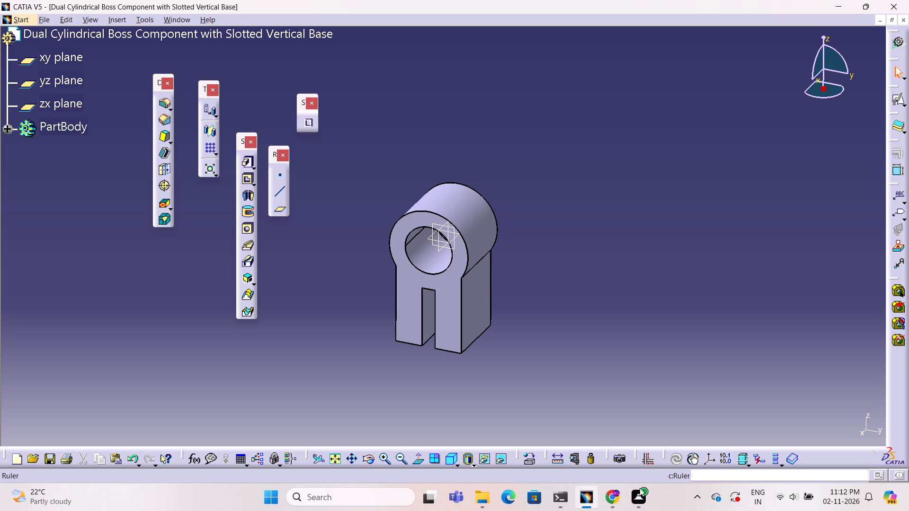
click(491, 339)
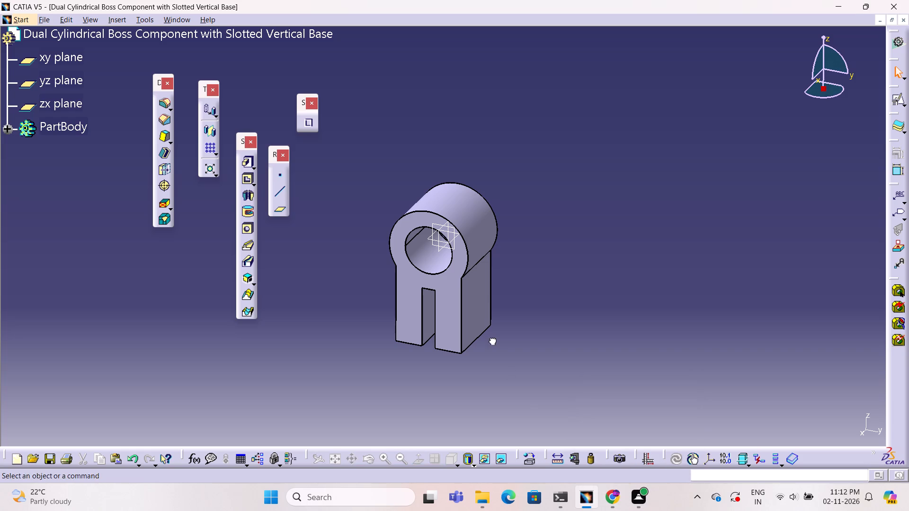
Open the pad's definition to review its extrusion settings, and close it without changes.
click(459, 295)
double_click(459, 295)
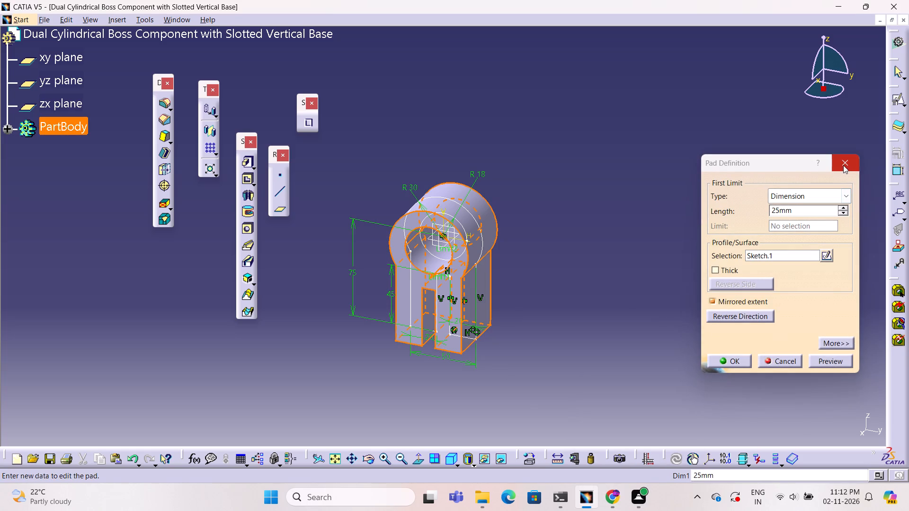
click(843, 165)
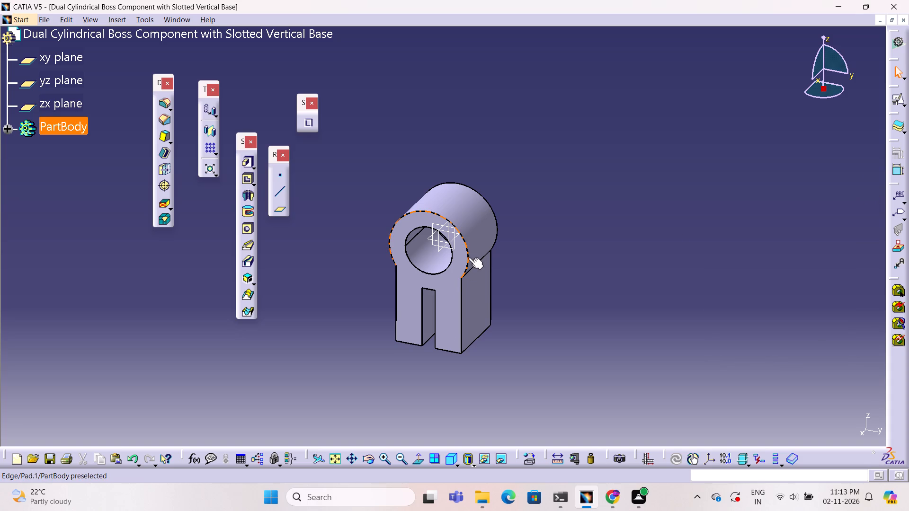
click(599, 311)
Sketch a keyhole profile on the base's side face, centred about 35 mm below the origin with a large radius of about 10.25 mm.
click(481, 314)
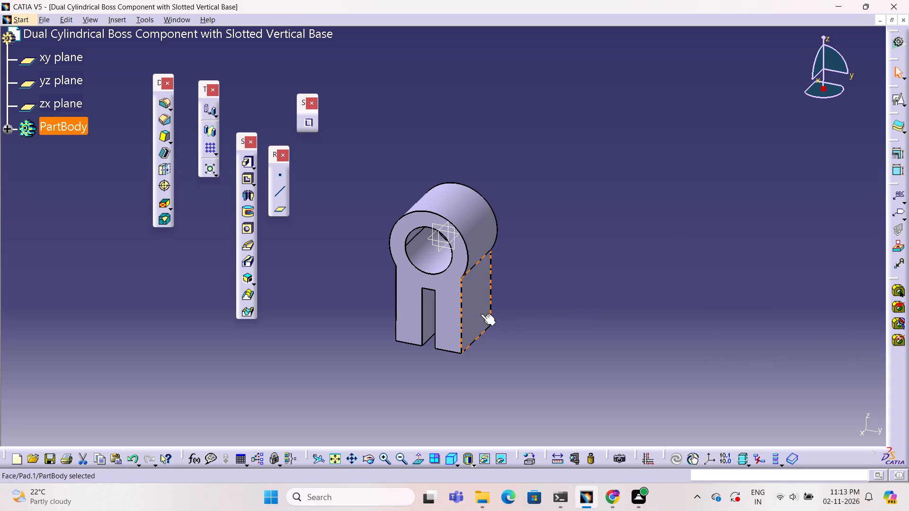
click(896, 97)
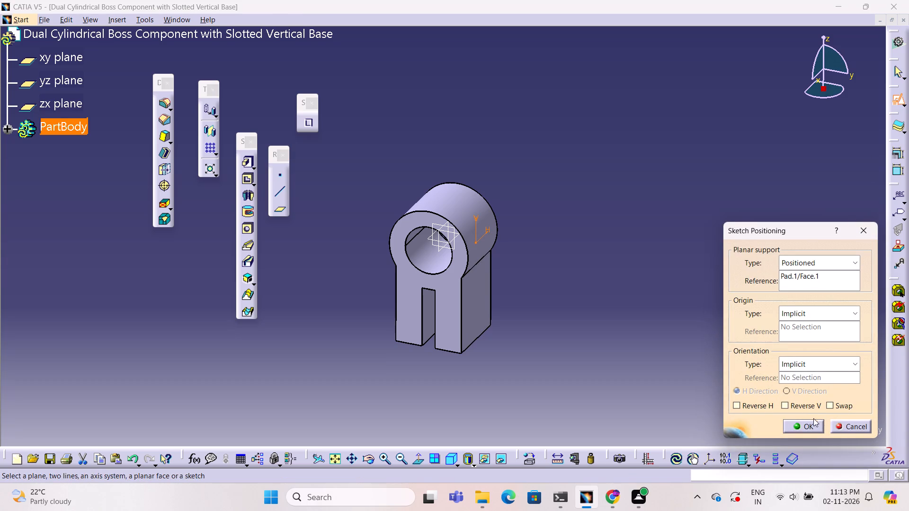
click(801, 427)
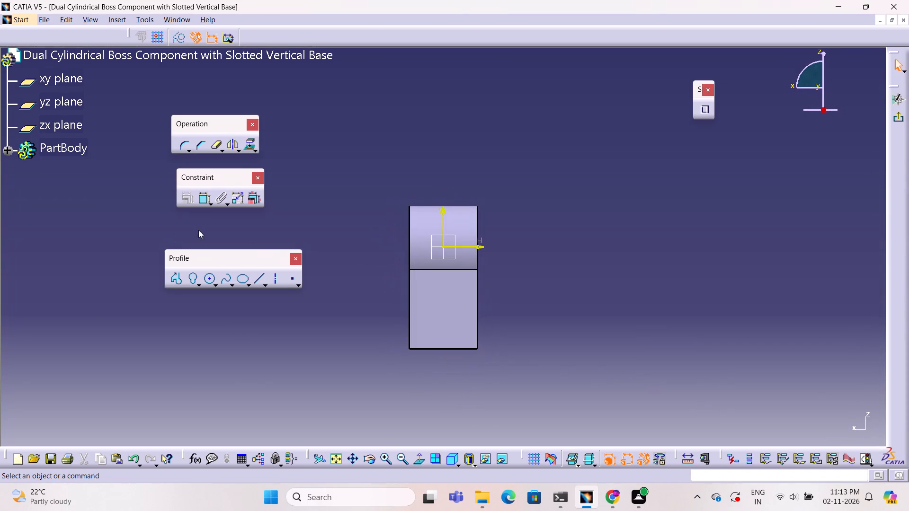
click(190, 281)
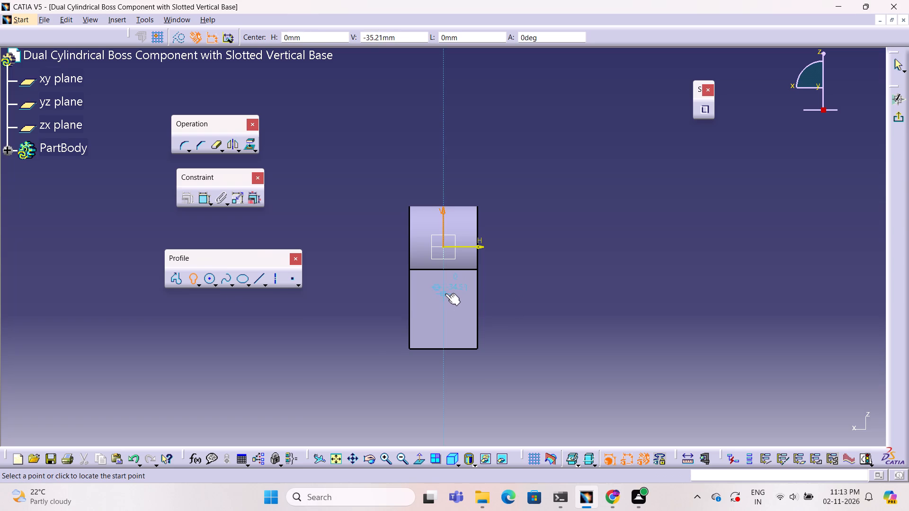
click(445, 293)
click(441, 322)
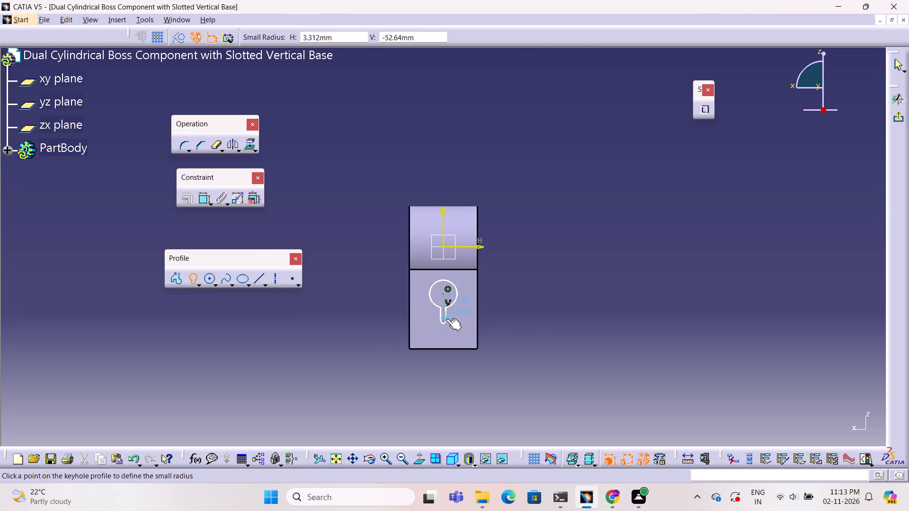
click(447, 317)
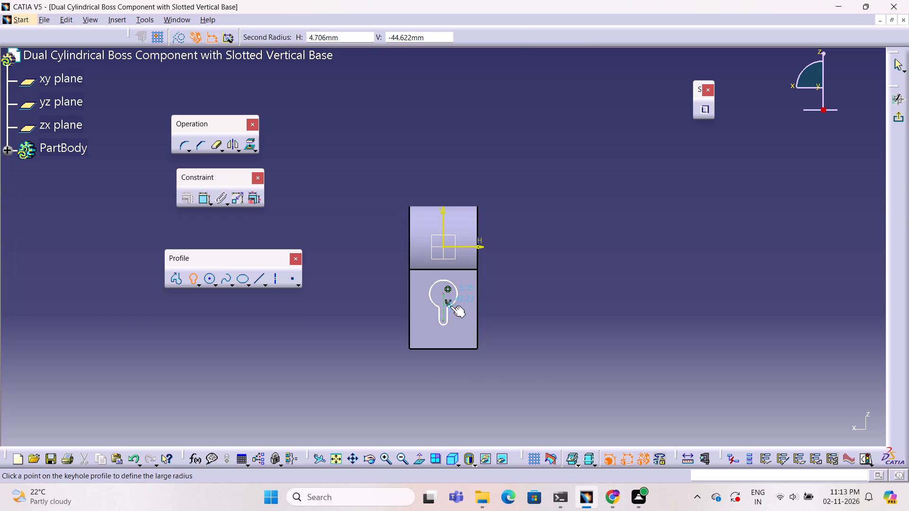
click(452, 304)
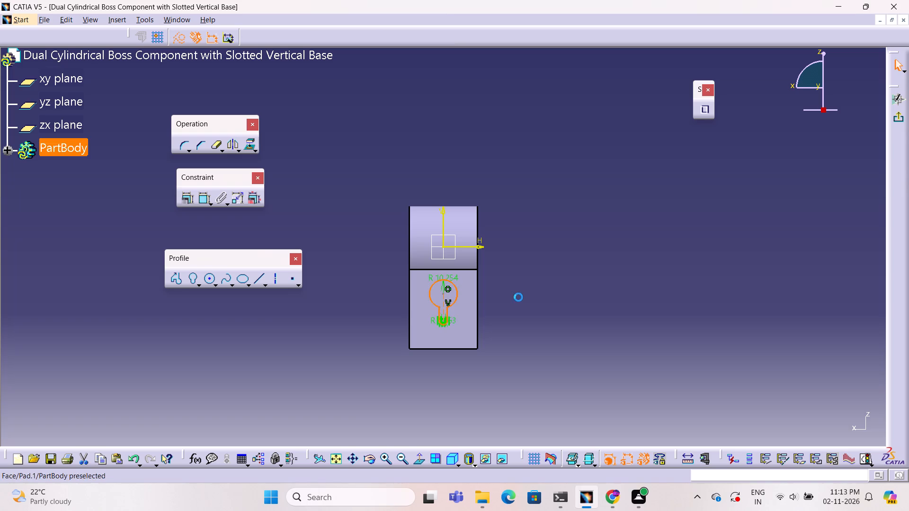
click(518, 297)
click(900, 119)
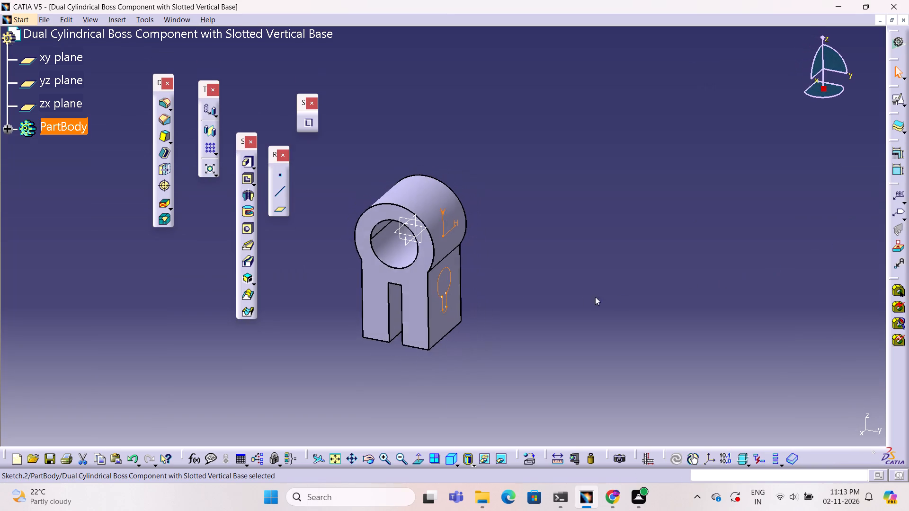
Cut the keyhole profile into the slotted base as a pocket with its limit type set to Up to next.
click(241, 181)
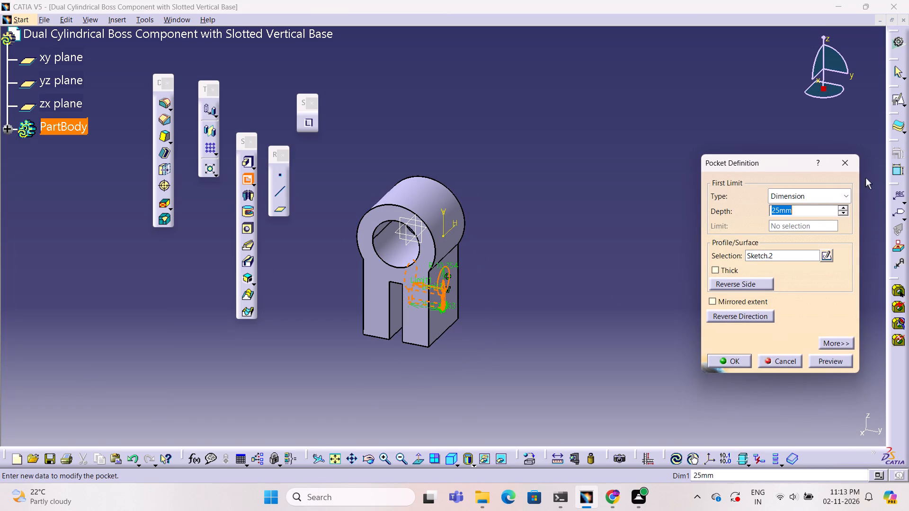
click(847, 195)
double_click(843, 225)
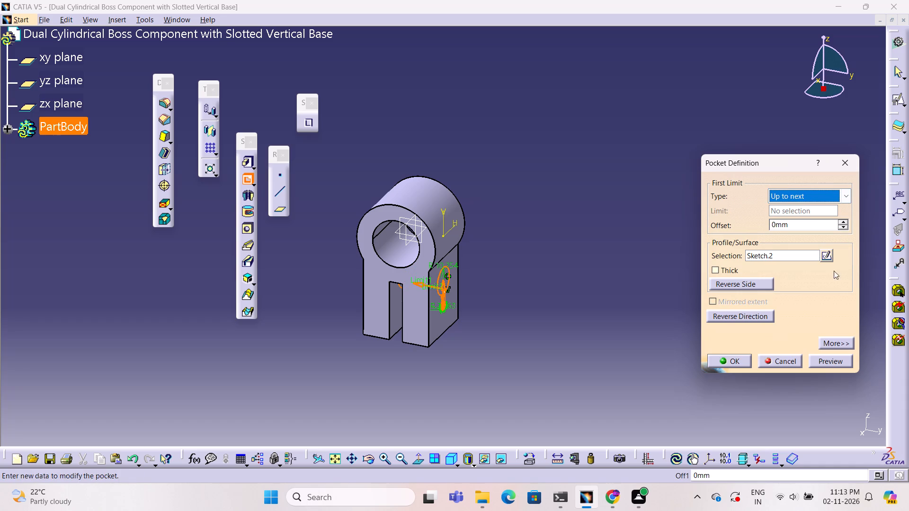
ctrl+middle_drag(498, 355, 566, 313)
ctrl+right_drag(498, 355, 566, 313)
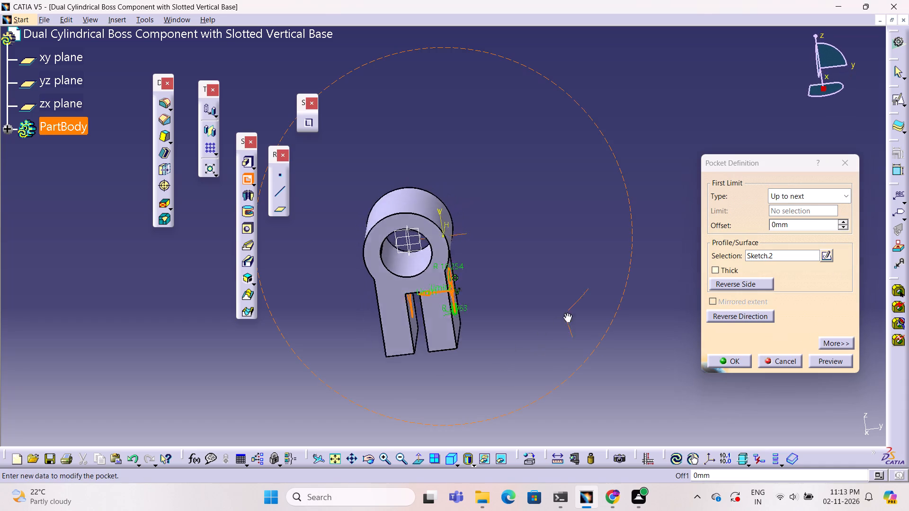
ctrl+middle_drag(566, 313, 576, 293)
ctrl+right_drag(566, 313, 576, 293)
click(848, 365)
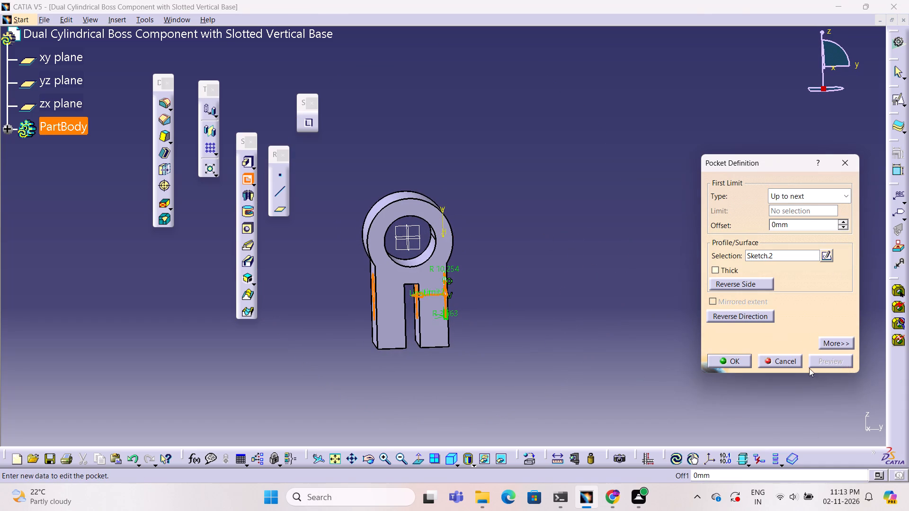
click(729, 364)
click(575, 368)
Examine the keyhole pocket in both legs of the slotted base from several angles.
ctrl+middle_drag(504, 365, 500, 364)
ctrl+right_drag(504, 364, 500, 364)
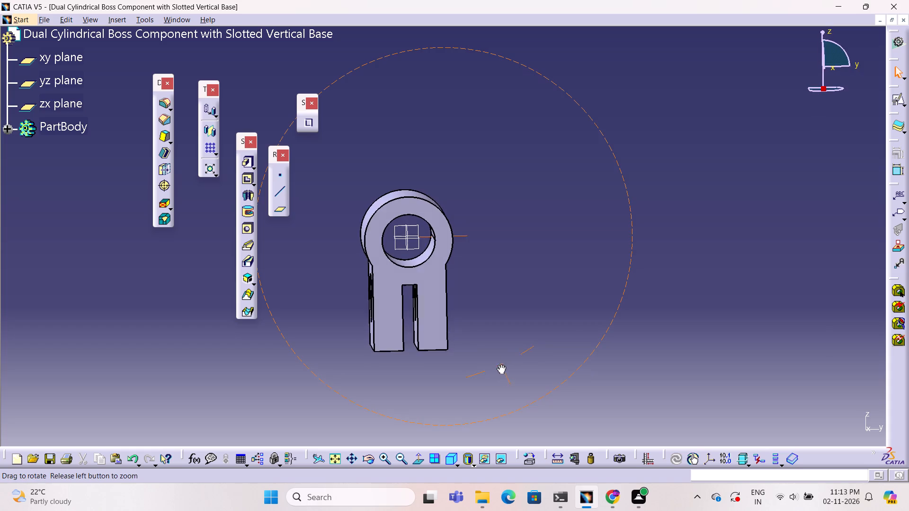
ctrl+middle_drag(500, 364, 582, 366)
ctrl+right_drag(500, 364, 582, 366)
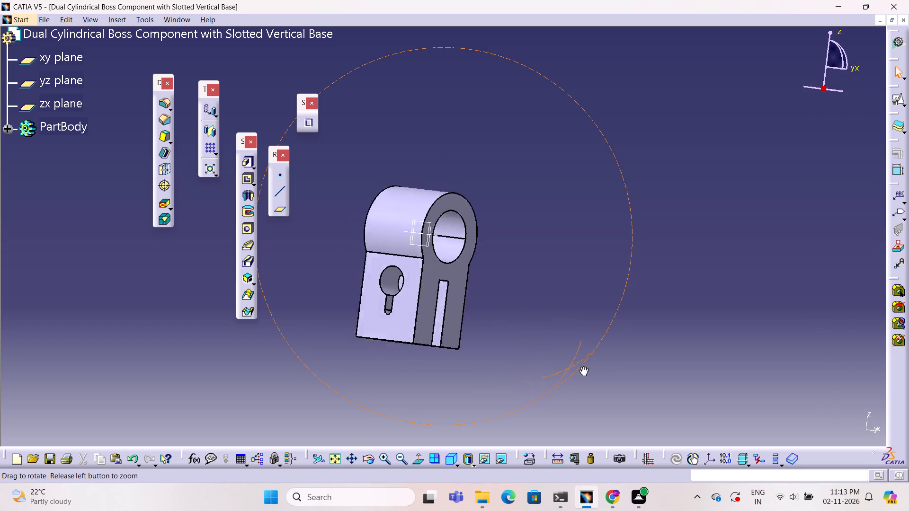
ctrl+middle_drag(582, 366, 539, 227)
ctrl+right_drag(582, 366, 539, 227)
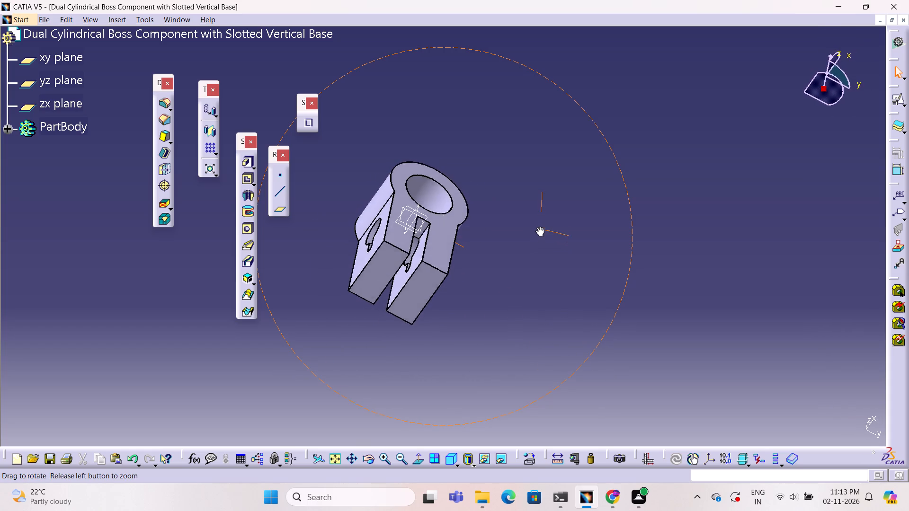
ctrl+middle_drag(539, 227, 590, 211)
ctrl+right_drag(539, 227, 590, 211)
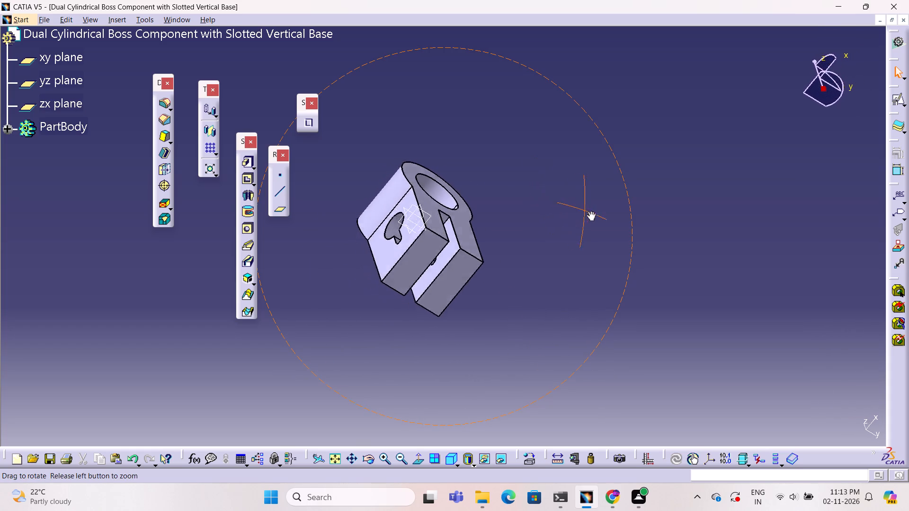
ctrl+middle_drag(590, 211, 490, 332)
ctrl+right_drag(590, 211, 490, 332)
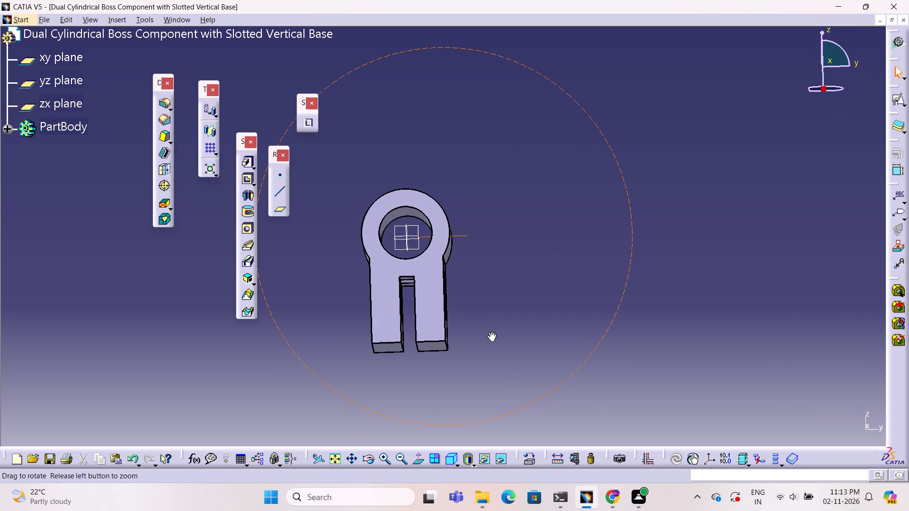
ctrl+middle_drag(490, 332, 483, 339)
ctrl+right_drag(490, 332, 483, 339)
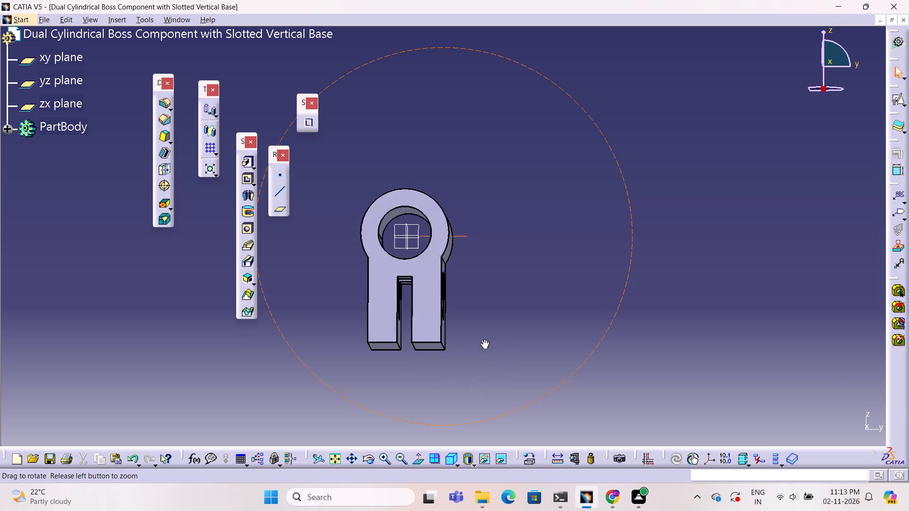
ctrl+middle_drag(483, 339, 448, 324)
ctrl+right_drag(483, 339, 466, 333)
ctrl+middle_drag(446, 325, 442, 357)
ctrl+middle_drag(442, 364, 443, 374)
ctrl+middle_drag(445, 377, 466, 333)
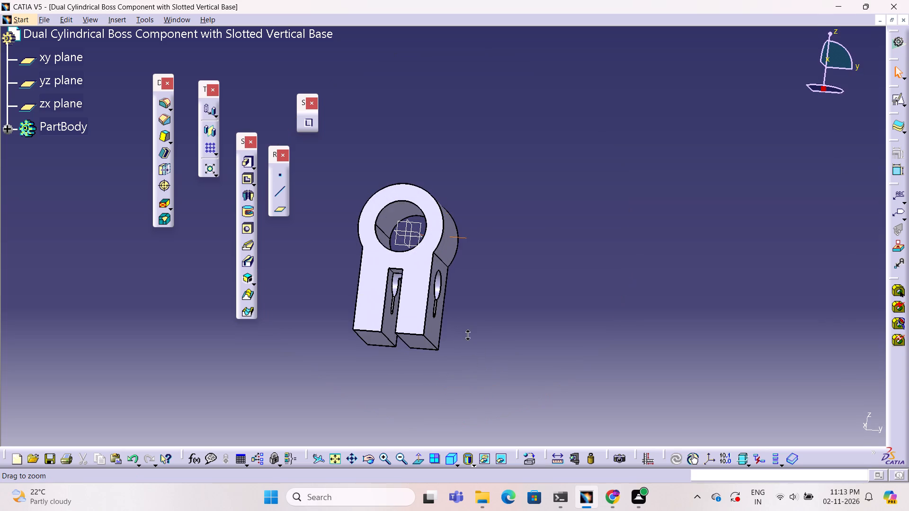
ctrl+right_drag(466, 333, 479, 295)
ctrl+middle_drag(466, 333, 479, 295)
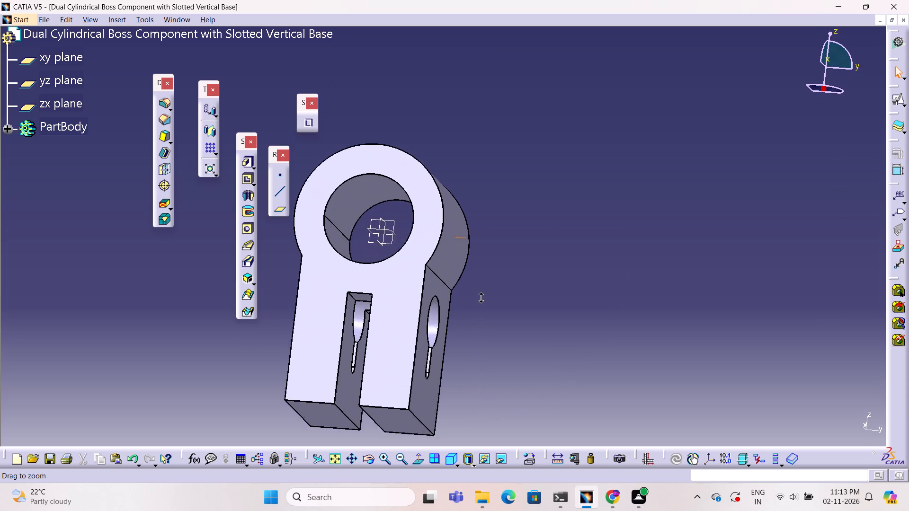
ctrl+middle_drag(479, 295, 475, 331)
ctrl+right_drag(479, 295, 475, 331)
ctrl+middle_click(475, 331)
right_click(475, 331)
click(521, 314)
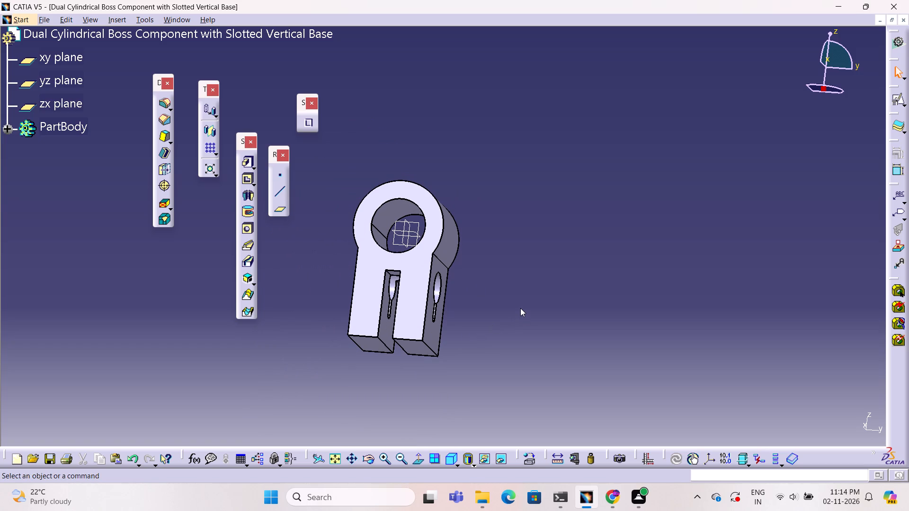
click(520, 306)
key(Escape)
key(Escape)
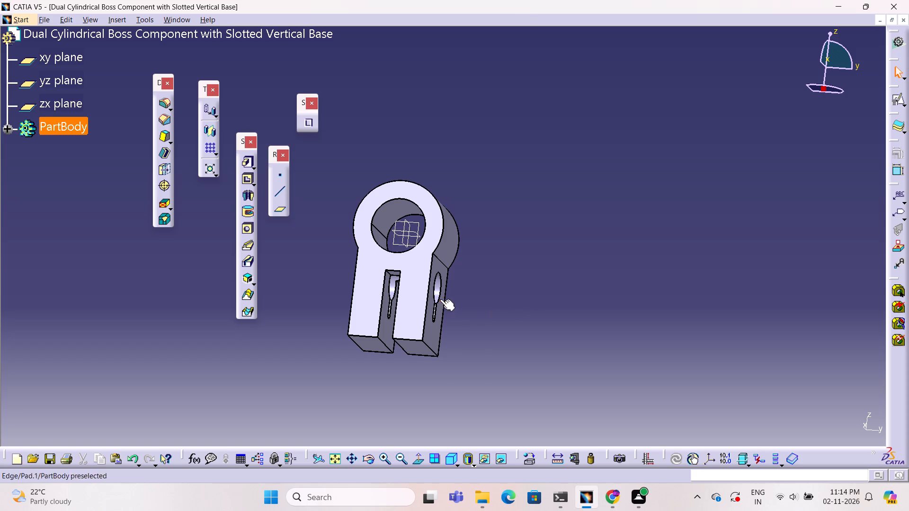
ctrl+middle_drag(399, 305, 453, 319)
ctrl+right_drag(419, 310, 453, 319)
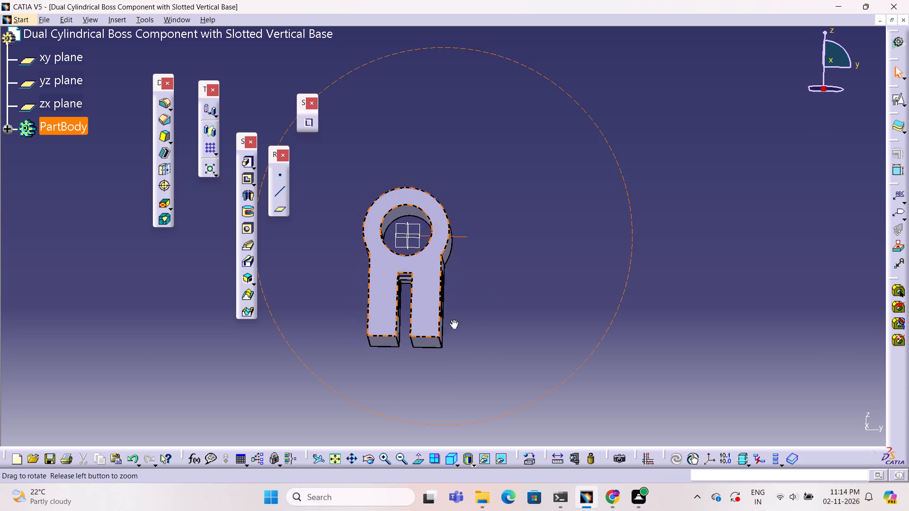
ctrl+middle_drag(453, 319, 453, 320)
ctrl+right_drag(453, 319, 454, 320)
ctrl+middle_click(453, 320)
click(557, 308)
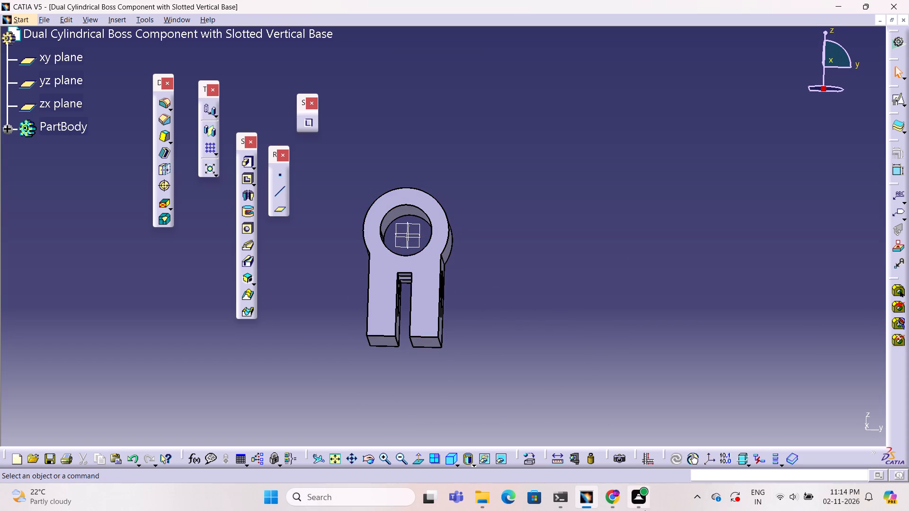
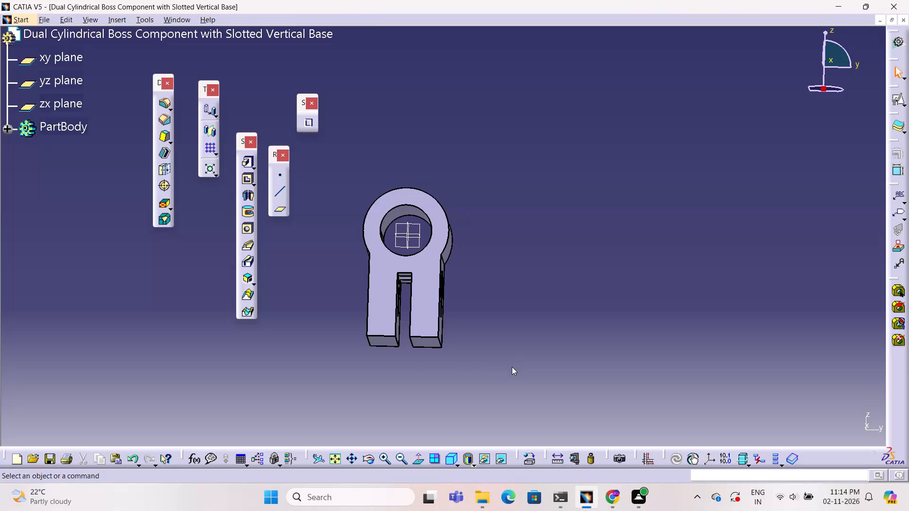
Sketch a vertical keyhole profile with its large end up on the slotted front face, within the leg on the positive Y side.
click(424, 302)
click(896, 102)
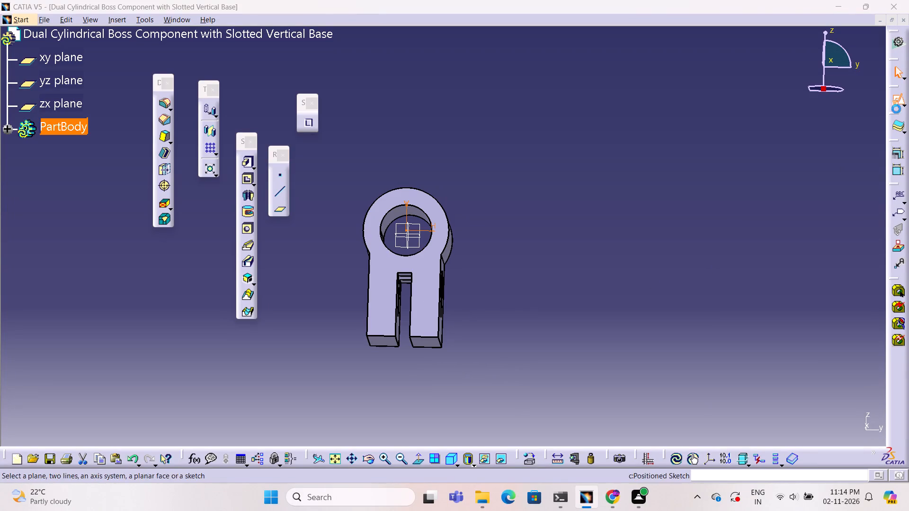
click(816, 430)
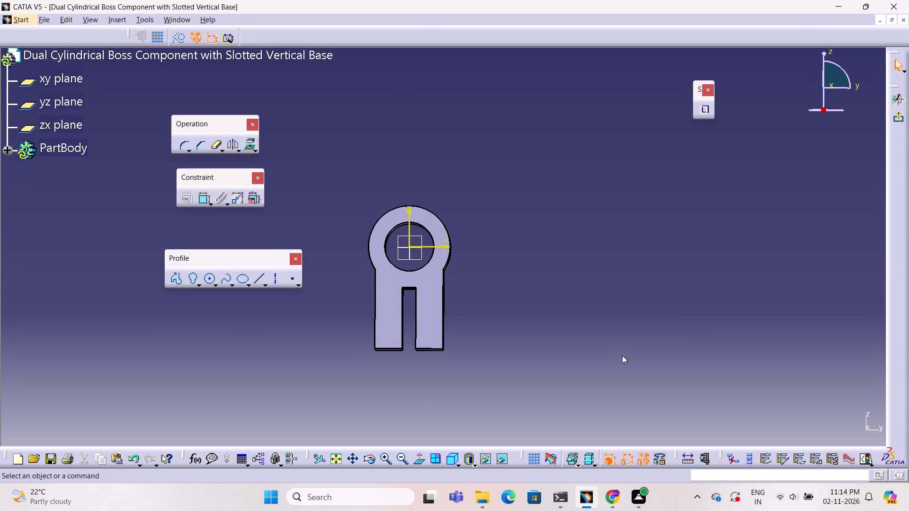
click(192, 280)
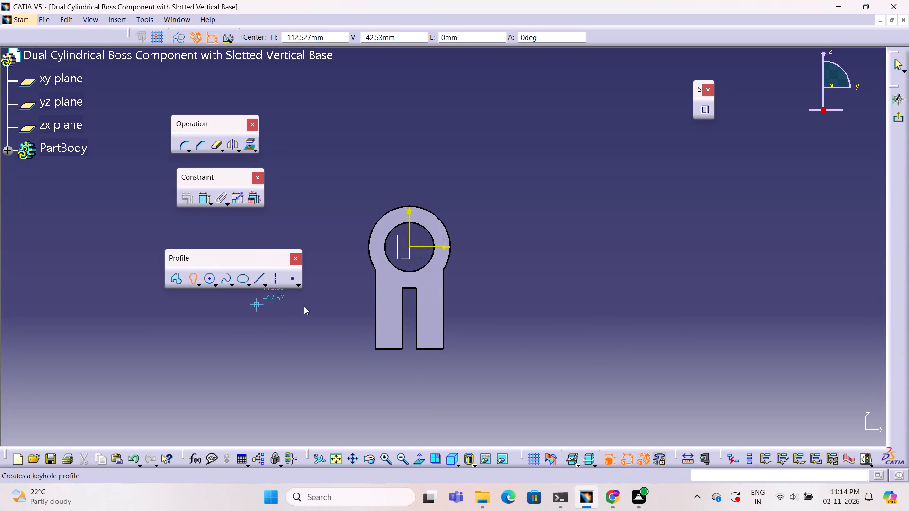
click(428, 290)
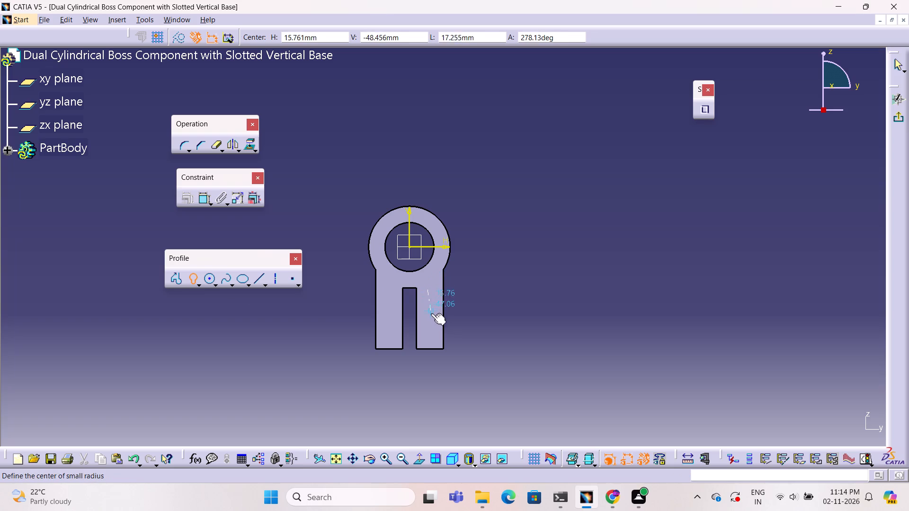
click(427, 316)
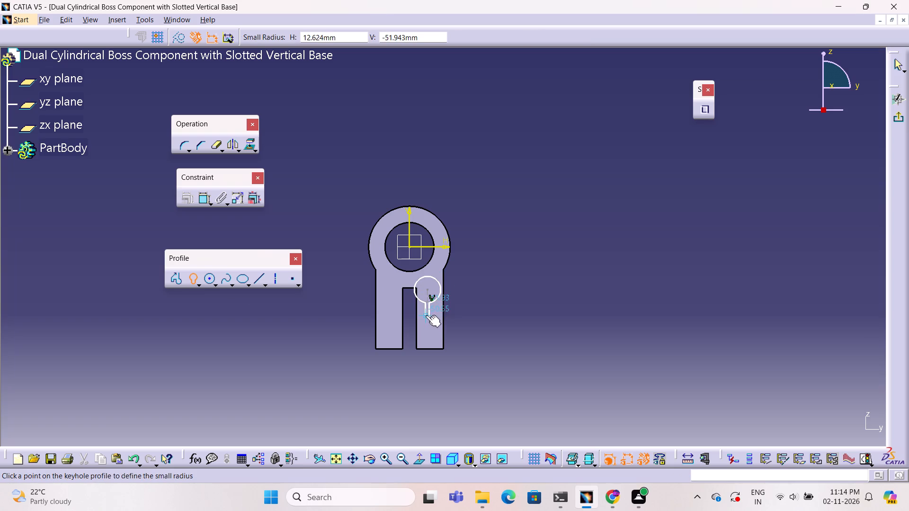
click(428, 321)
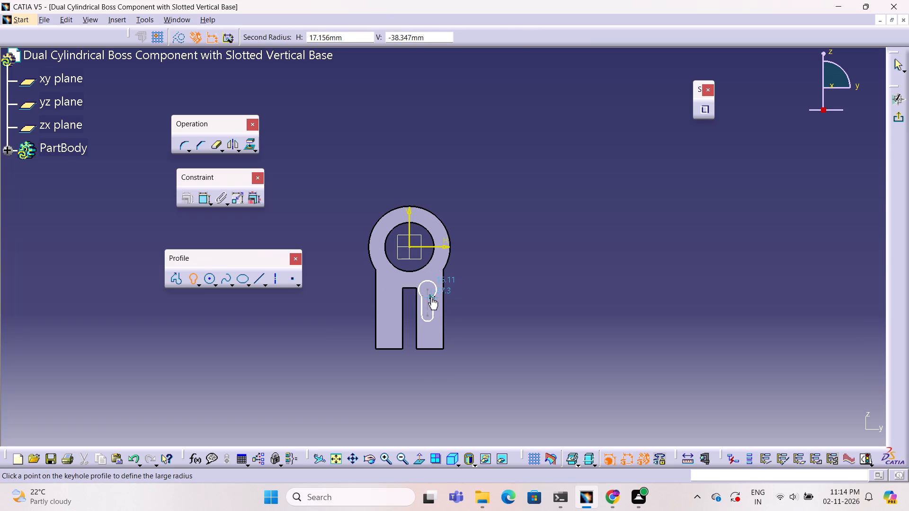
click(430, 297)
click(486, 297)
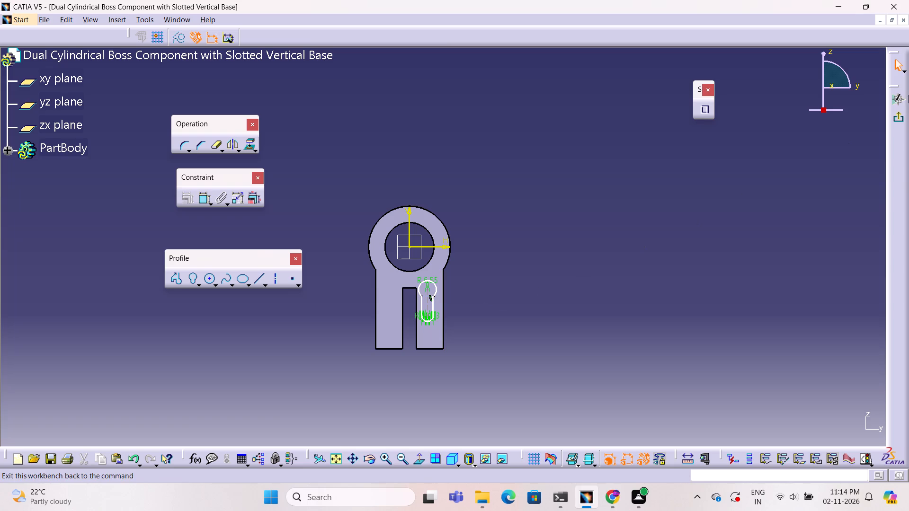
click(898, 116)
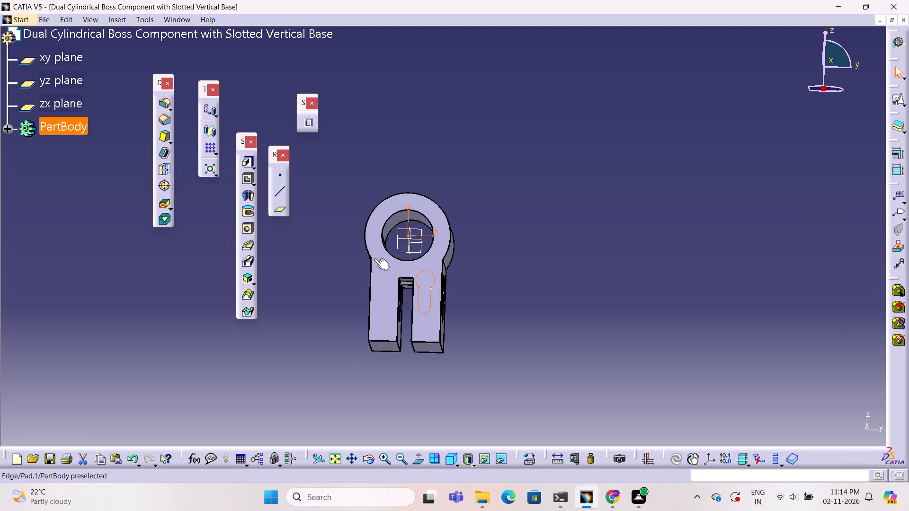
Cut the front-face keyhole profile through the leg as a pocket with its limit type set to Up to last.
click(249, 180)
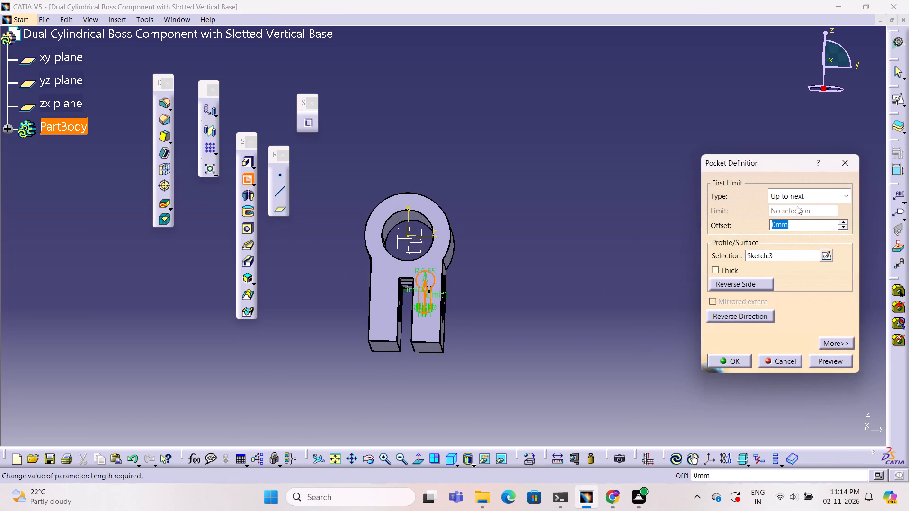
click(836, 361)
middle_click(553, 324)
right_drag(552, 326, 488, 321)
middle_click(552, 326)
middle_drag(552, 326, 488, 321)
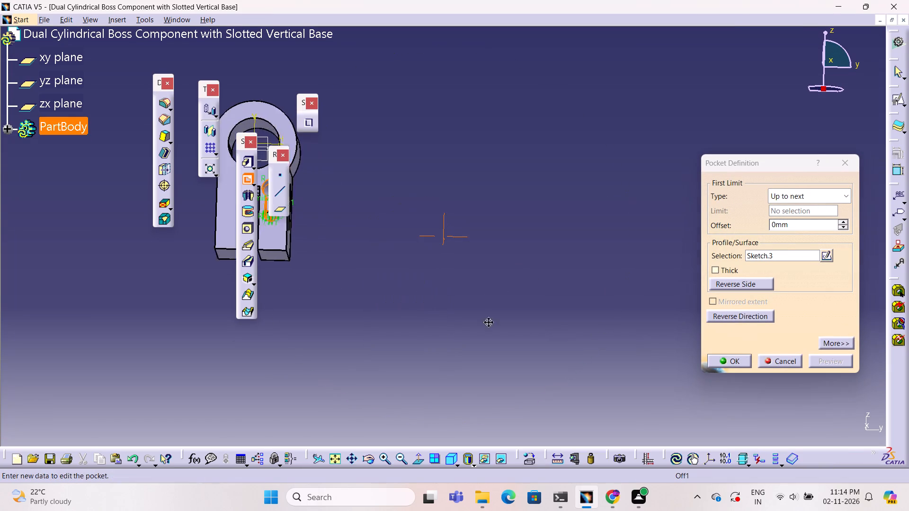
middle_drag(488, 321, 605, 304)
right_drag(488, 321, 668, 383)
middle_click(610, 308)
middle_drag(616, 315, 629, 331)
middle_drag(633, 335, 668, 383)
middle_drag(528, 288, 391, 327)
right_drag(528, 289, 391, 327)
scroll(511, 291, up, 1)
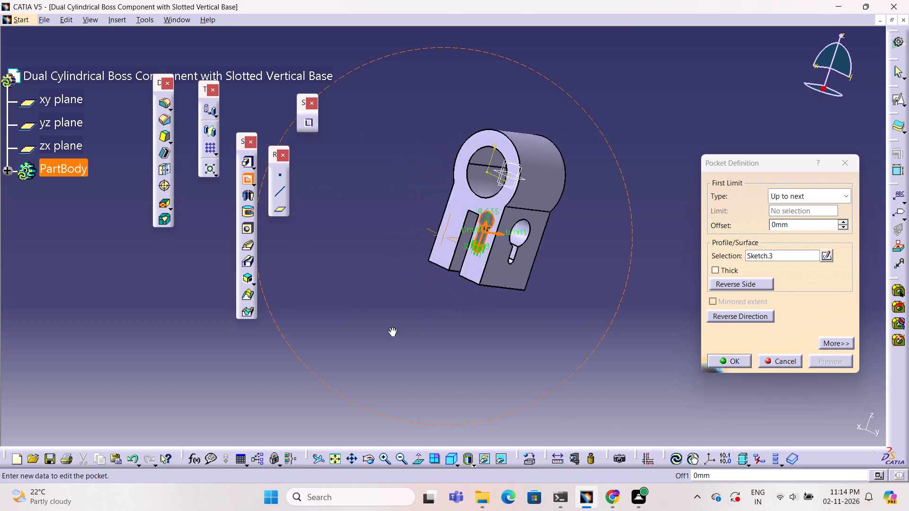
middle_drag(391, 327, 206, 317)
right_drag(391, 327, 206, 317)
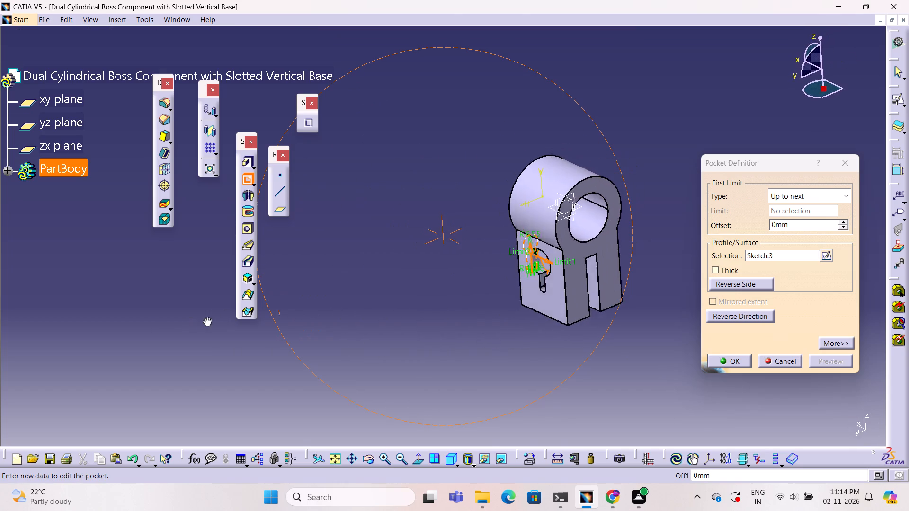
middle_drag(206, 317, 314, 306)
right_drag(206, 317, 310, 310)
middle_click(311, 309)
right_click(309, 310)
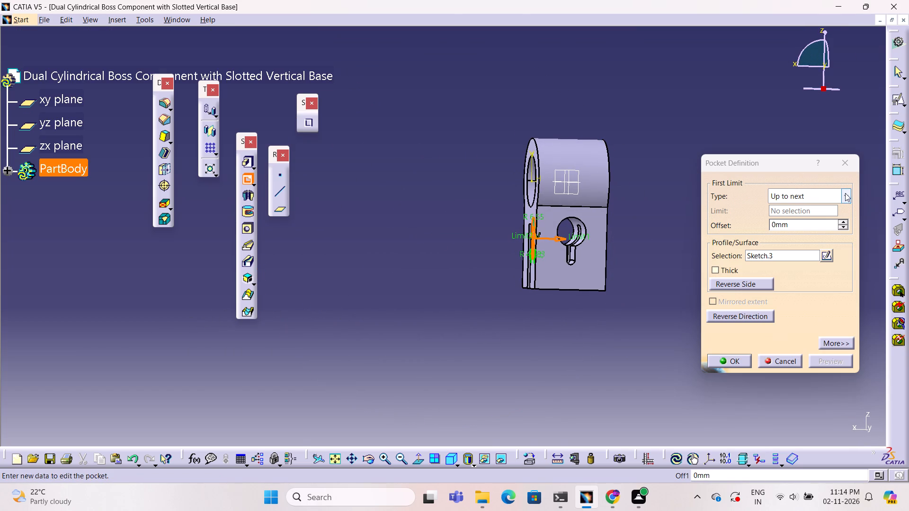
click(846, 196)
click(837, 234)
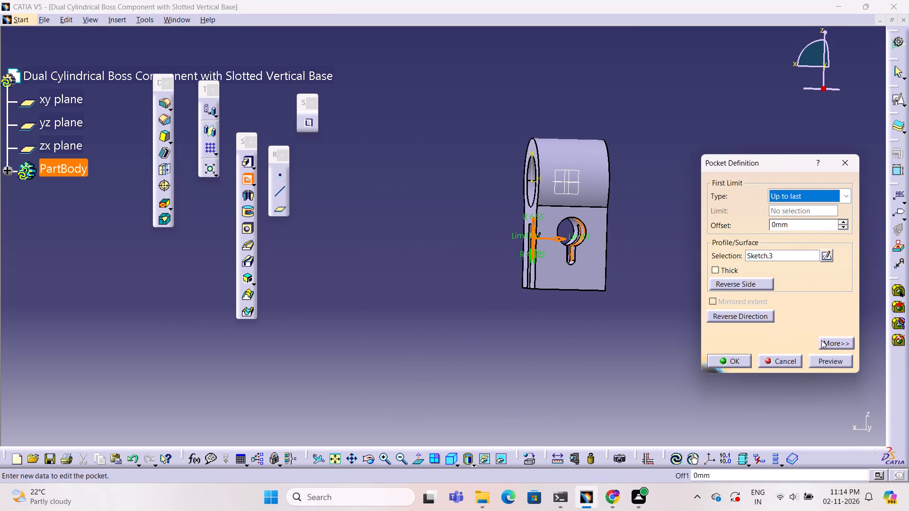
click(828, 362)
click(738, 359)
Examine the new front-face keyhole pocket and its inner faces from several angles.
middle_drag(587, 282, 457, 285)
right_drag(587, 282, 457, 285)
click(466, 306)
middle_drag(624, 289, 478, 285)
right_drag(624, 289, 478, 285)
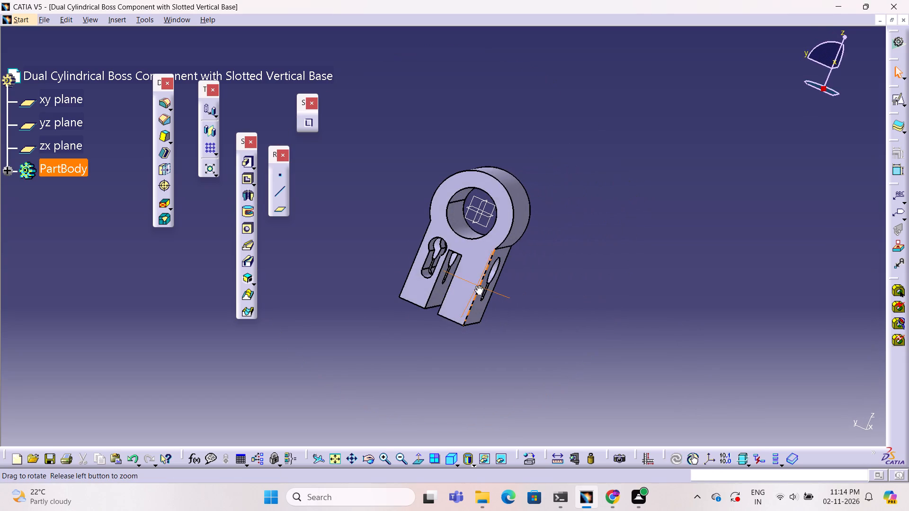
middle_drag(478, 285, 883, 221)
right_drag(478, 285, 884, 221)
click(764, 237)
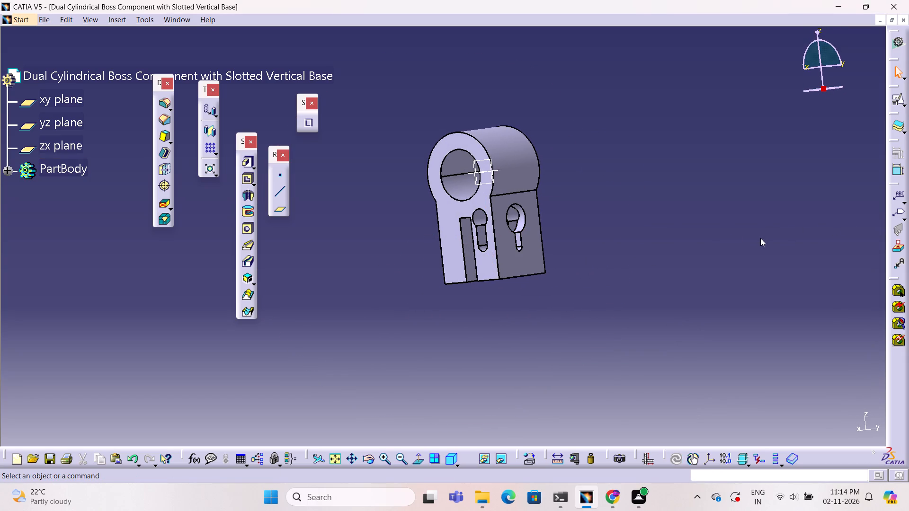
click(477, 218)
click(480, 237)
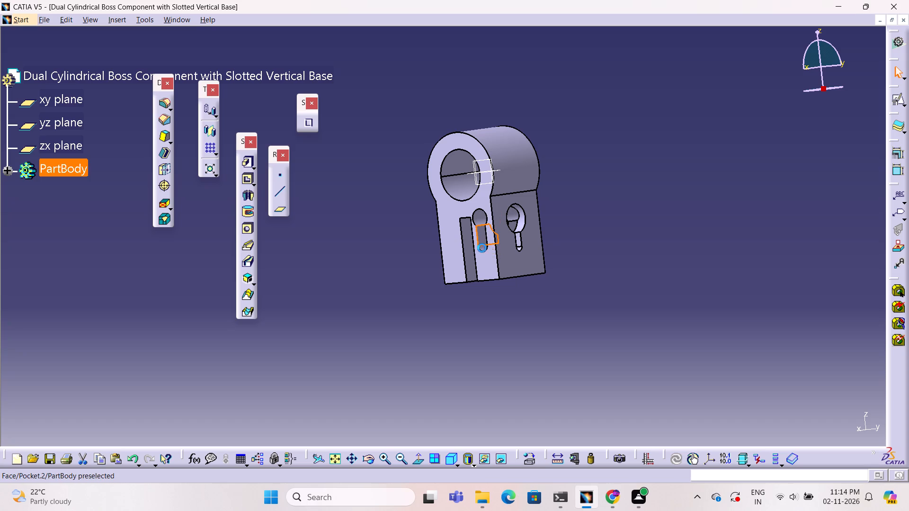
click(482, 248)
click(475, 217)
click(598, 247)
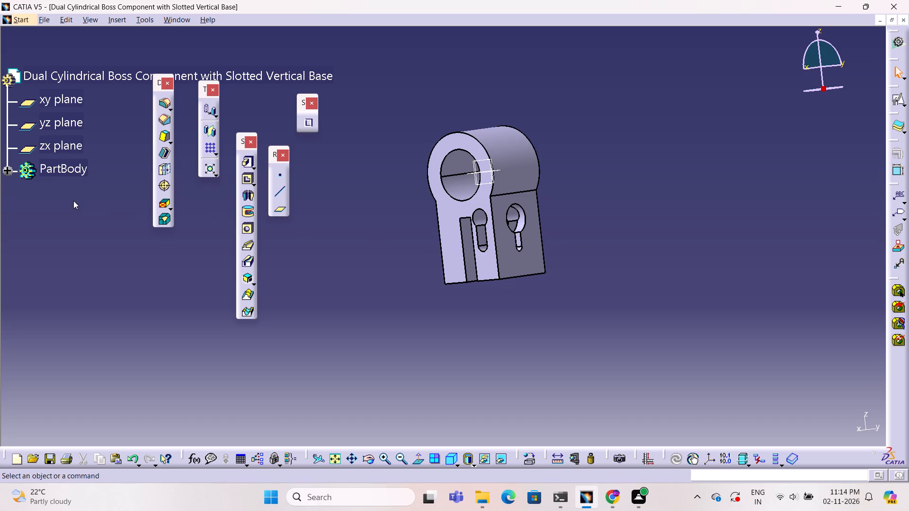
Mirror the front-face keyhole pocket, Pocket.2, about the zx plane onto the other leg of the slotted base.
click(8, 169)
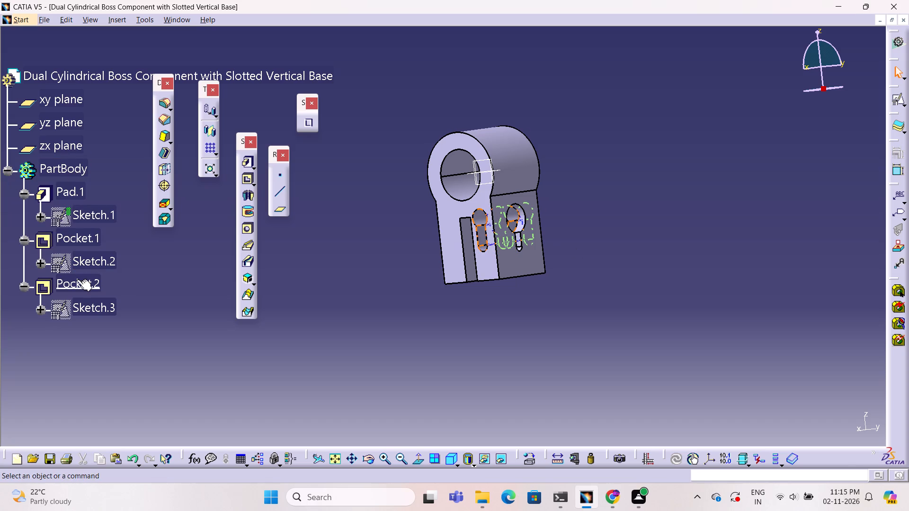
click(77, 281)
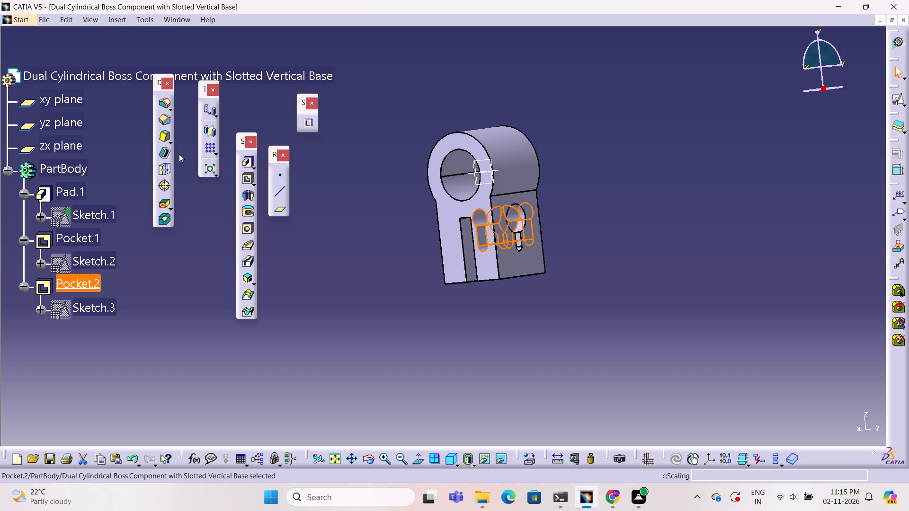
click(208, 127)
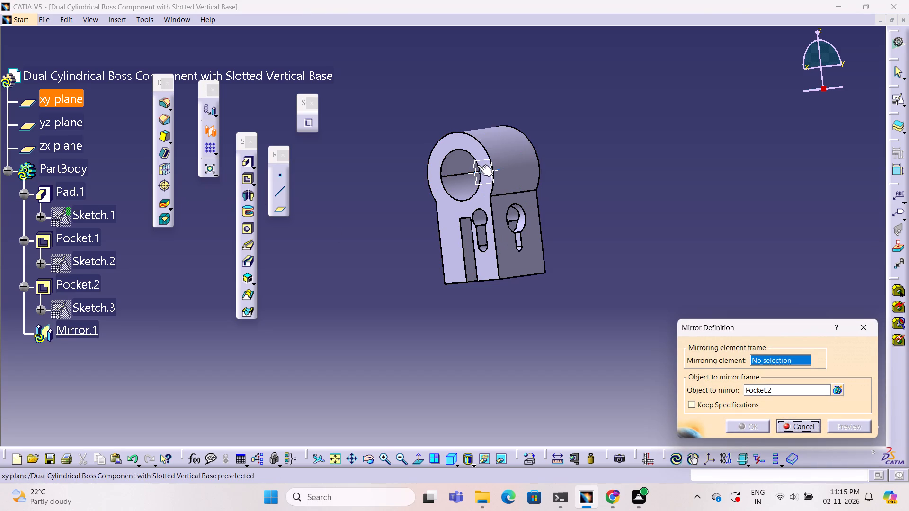
middle_drag(469, 169, 552, 176)
right_drag(469, 169, 553, 176)
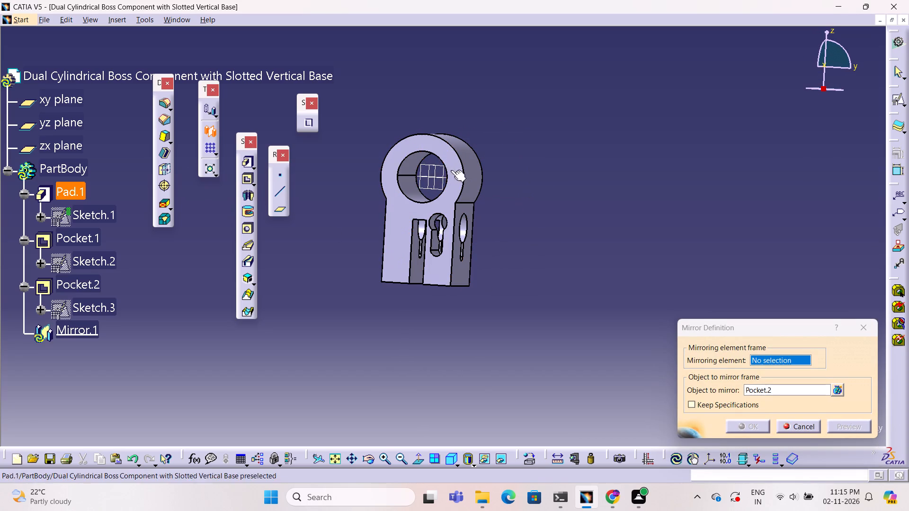
click(428, 171)
click(764, 427)
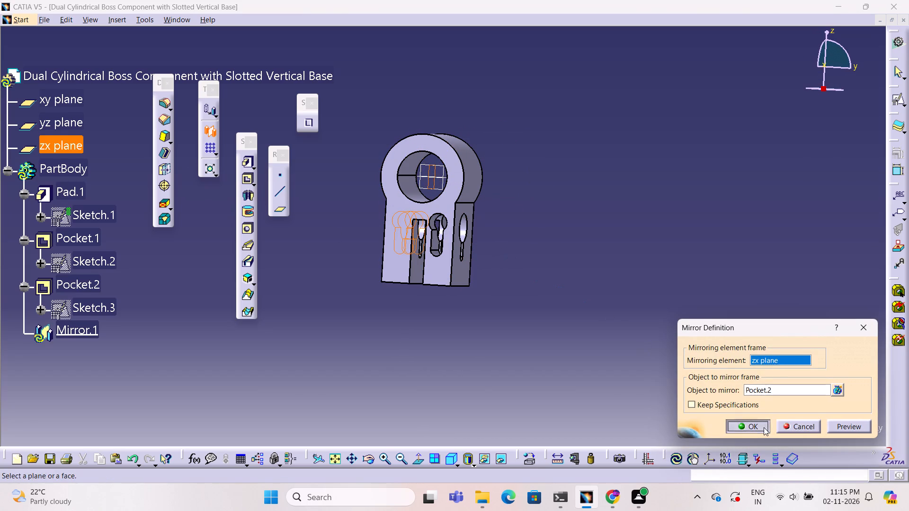
Examine the mirrored keyhole pockets in both legs from the front, underside and side of the part.
click(489, 355)
middle_drag(374, 323, 586, 323)
right_drag(374, 324, 586, 323)
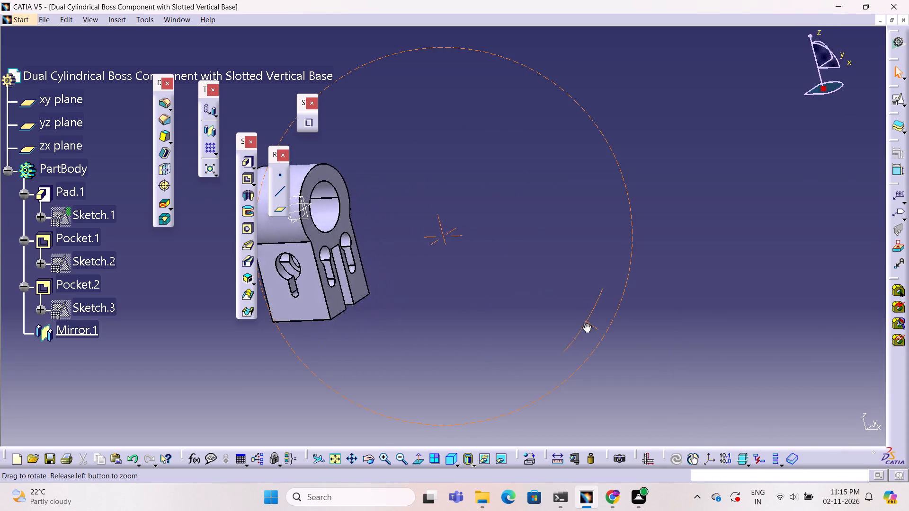
middle_drag(586, 323, 480, 209)
right_drag(586, 323, 354, 368)
middle_click(354, 368)
middle_click(354, 368)
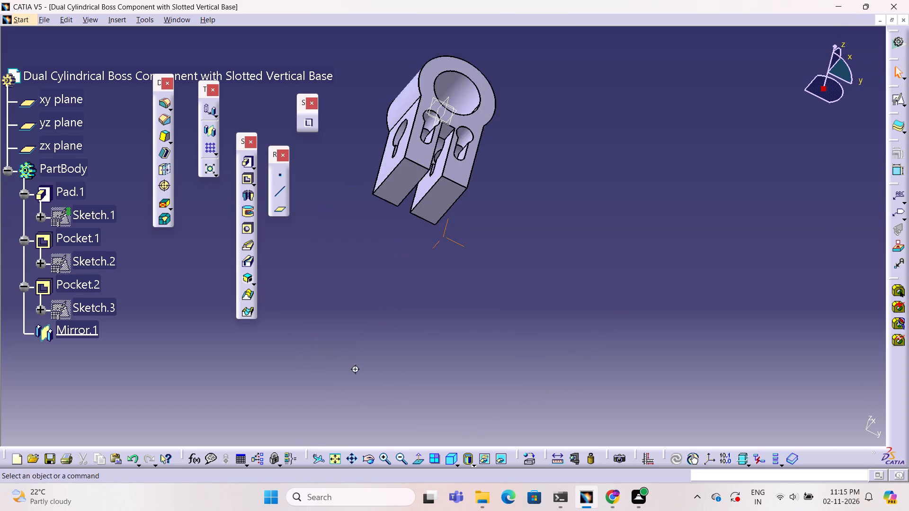
right_drag(354, 368, 357, 381)
middle_drag(354, 364, 374, 311)
middle_drag(358, 376, 357, 380)
middle_click(357, 381)
middle_drag(510, 107, 467, 329)
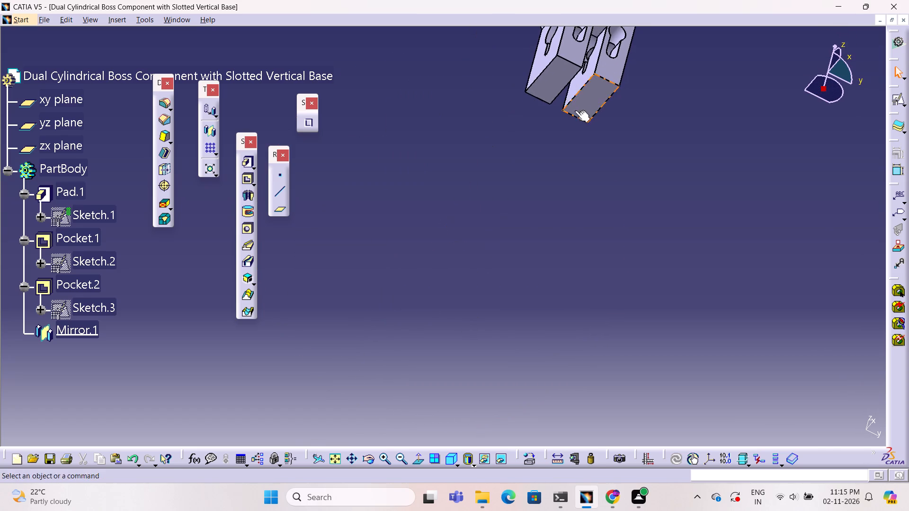
middle_drag(575, 118, 496, 290)
middle_click(496, 290)
middle_drag(685, 194, 564, 209)
right_drag(685, 194, 546, 194)
middle_drag(562, 212, 546, 240)
middle_drag(545, 241, 546, 194)
right_click(546, 194)
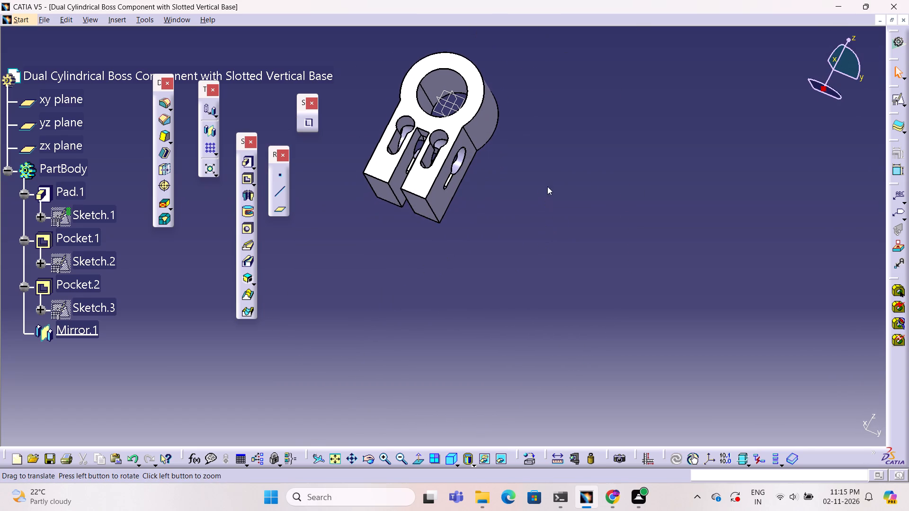
middle_click(548, 184)
right_drag(548, 184, 533, 208)
middle_drag(548, 184, 533, 208)
right_click(533, 208)
middle_drag(543, 199, 543, 200)
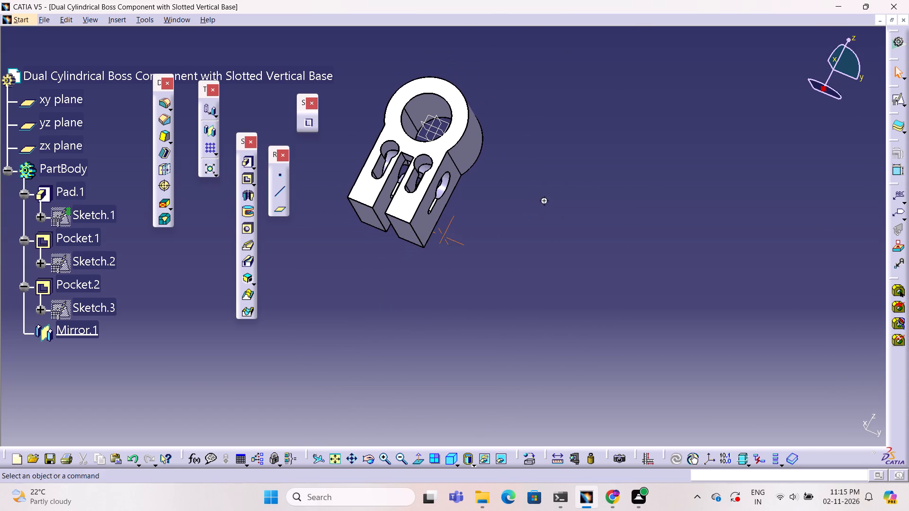
middle_drag(543, 200, 412, 129)
right_drag(543, 200, 455, 136)
middle_click(410, 131)
middle_click(405, 137)
middle_click(401, 143)
middle_drag(398, 150, 455, 136)
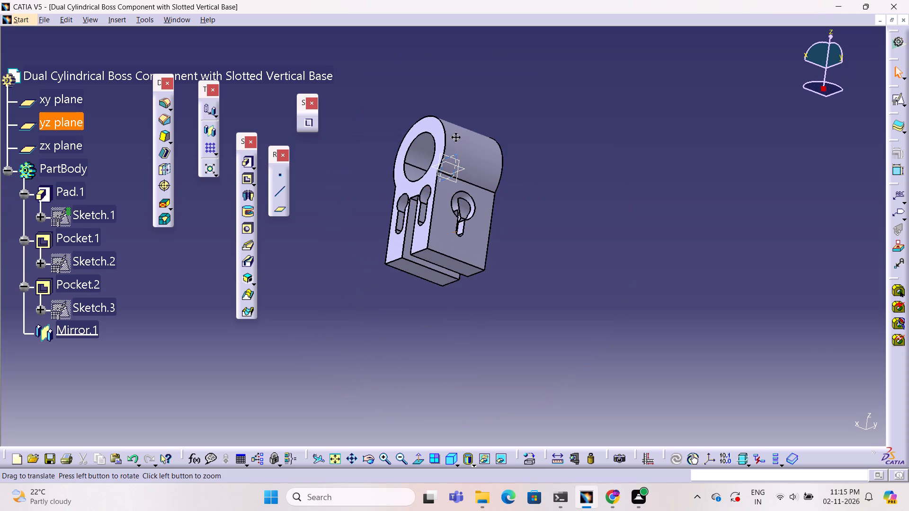
middle_drag(455, 136, 454, 134)
right_drag(455, 136, 464, 163)
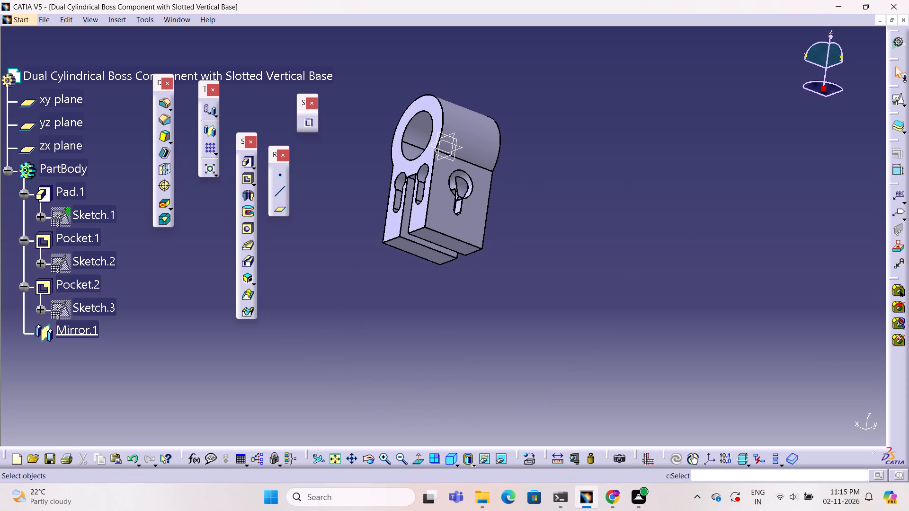
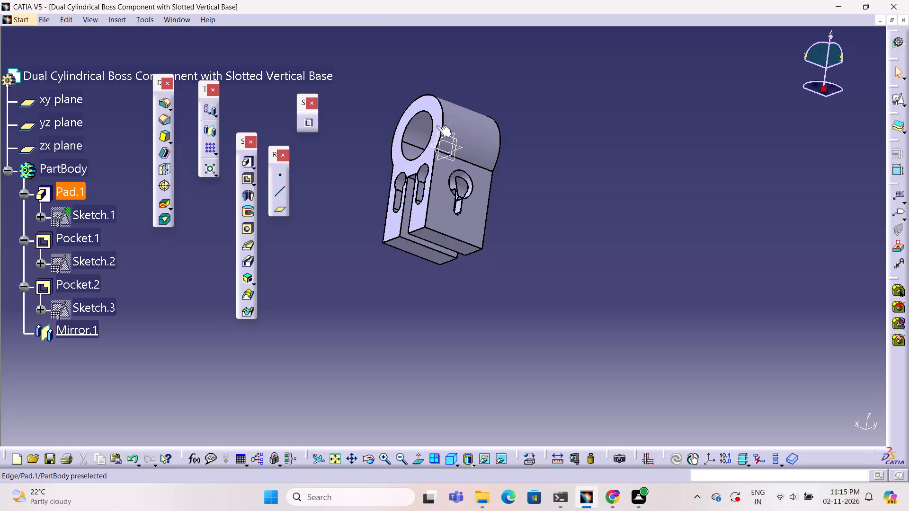
Add a small circle to Sketch.3 on the upper boss ring, centred at about H 15.3 mm, V 16.3 mm, and leave the sketch.
click(439, 122)
click(713, 170)
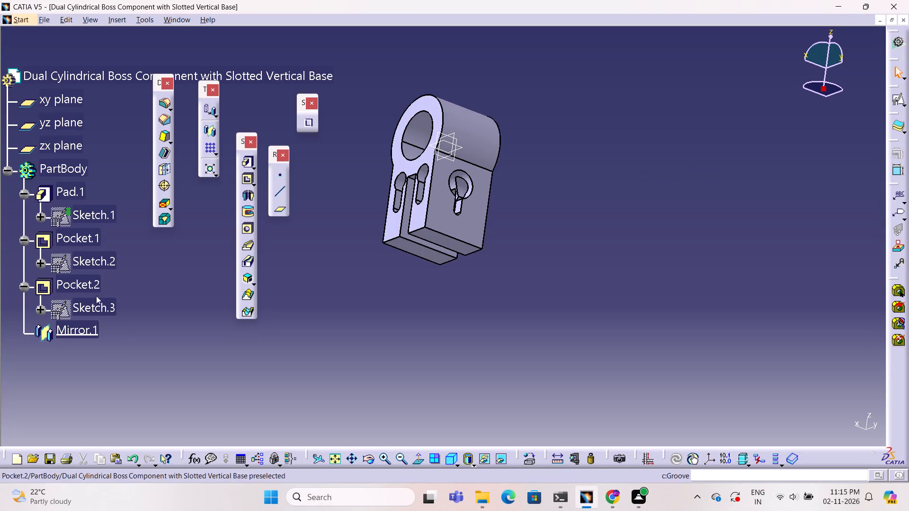
double_click(93, 304)
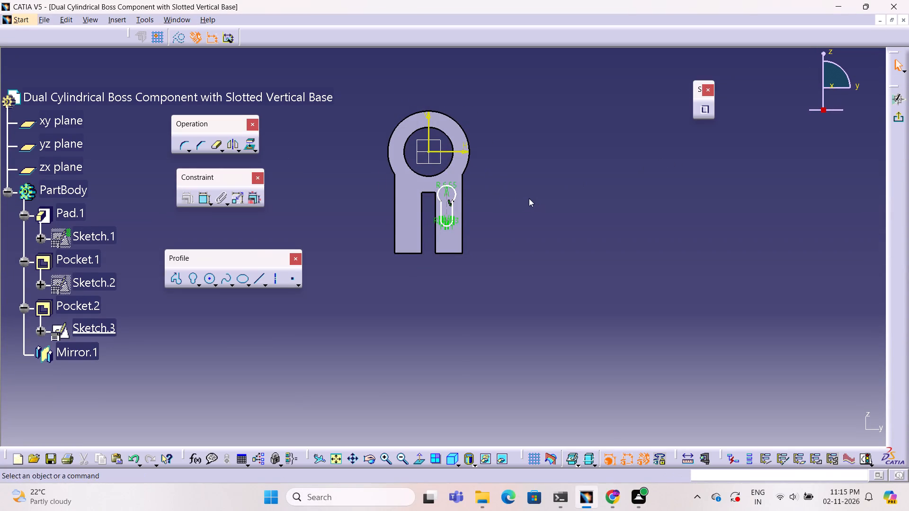
click(206, 279)
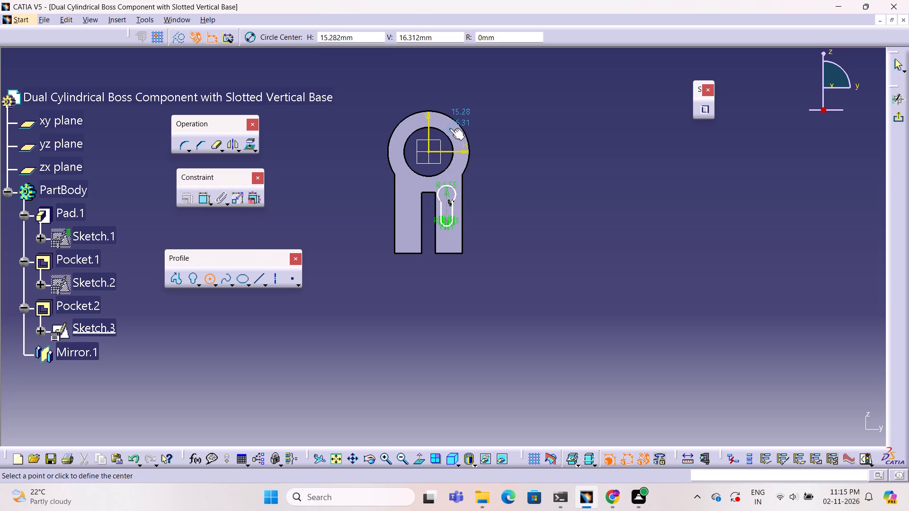
click(449, 128)
click(455, 132)
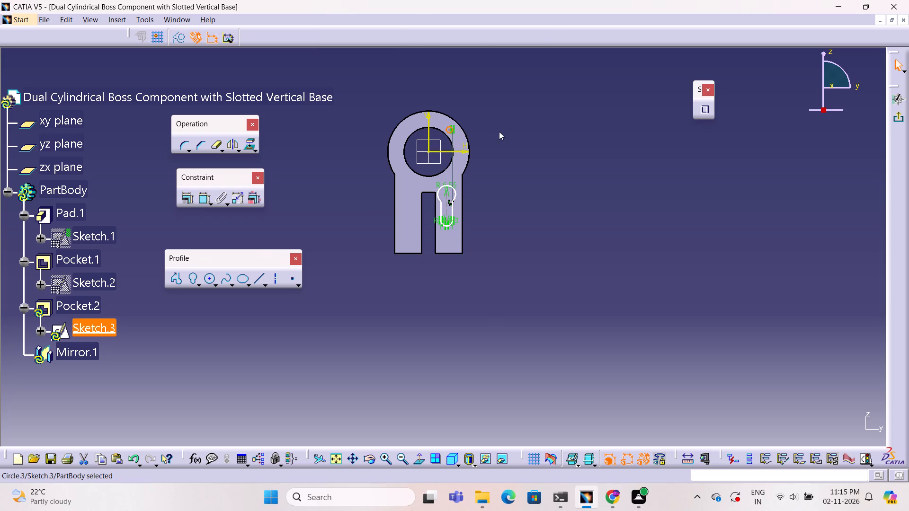
click(499, 132)
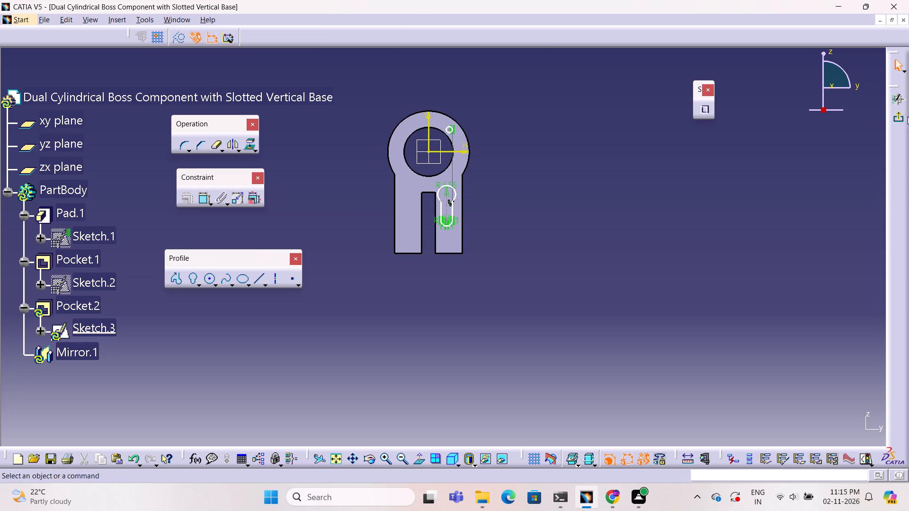
click(903, 117)
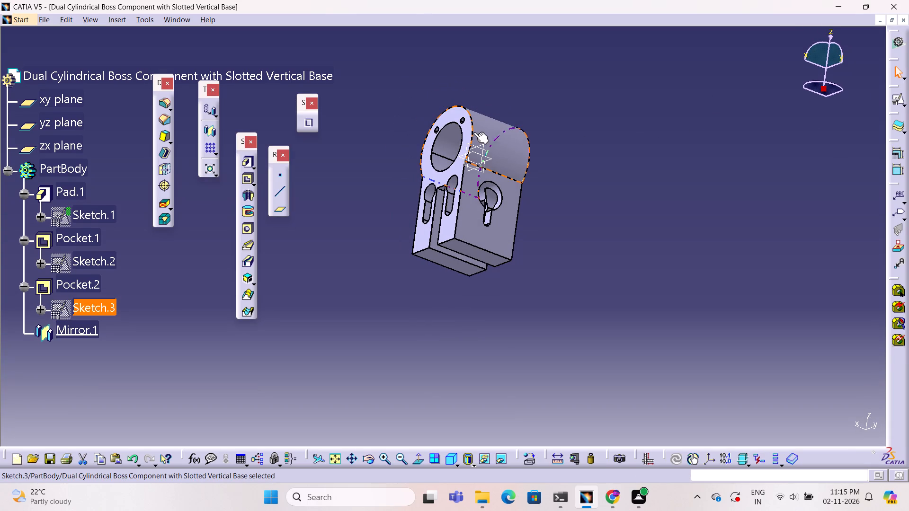
Create a complete-crown circular pattern of Pocket.2 with 5 instances, using the part's front face as the reference element.
click(463, 120)
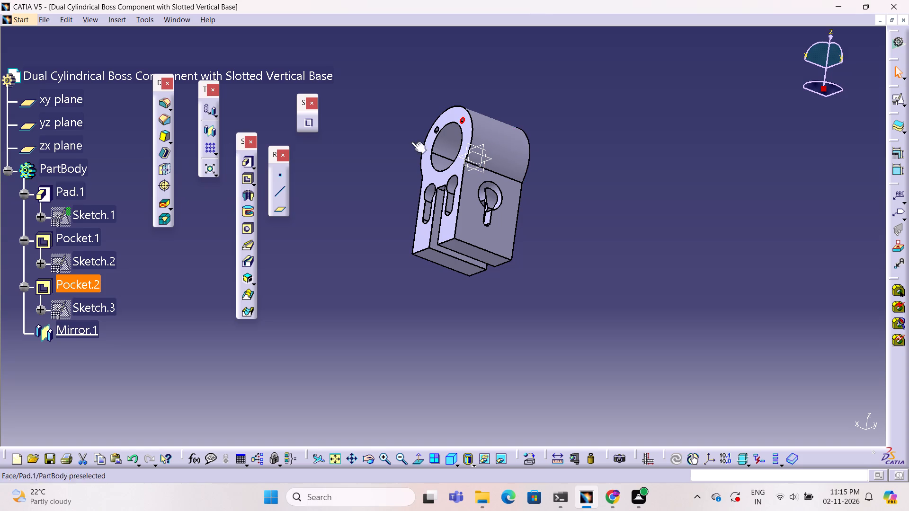
click(217, 152)
click(254, 163)
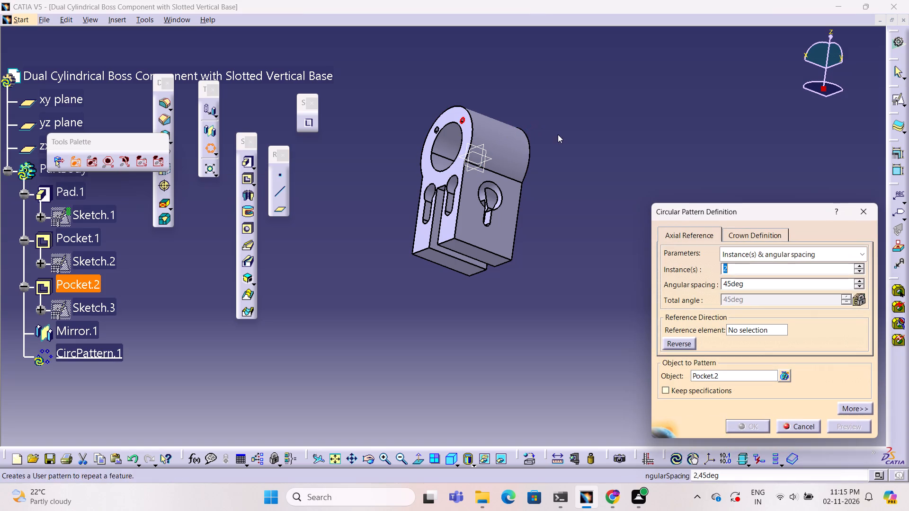
click(804, 270)
click(867, 252)
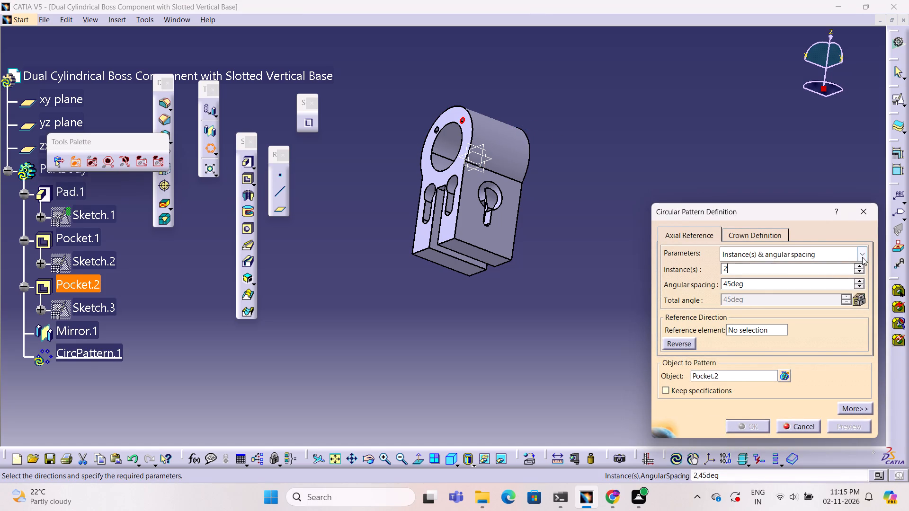
click(860, 255)
click(820, 306)
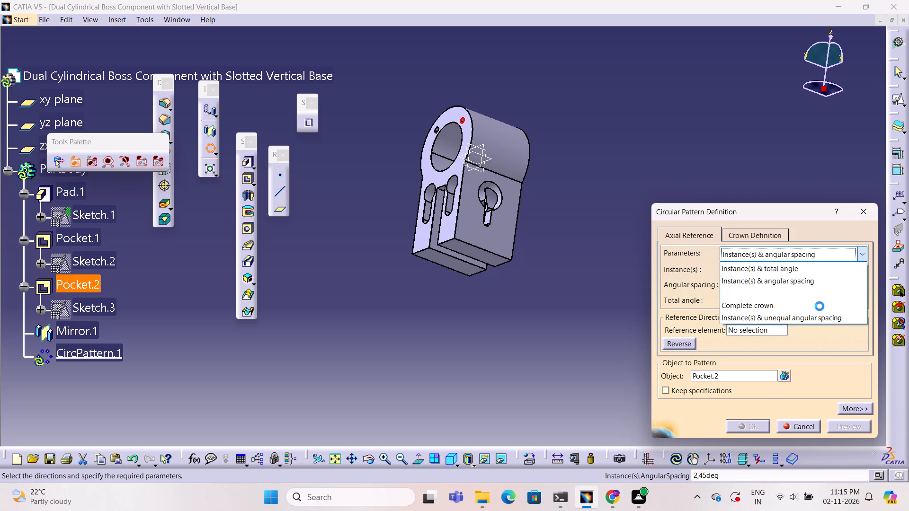
triple_click(741, 273)
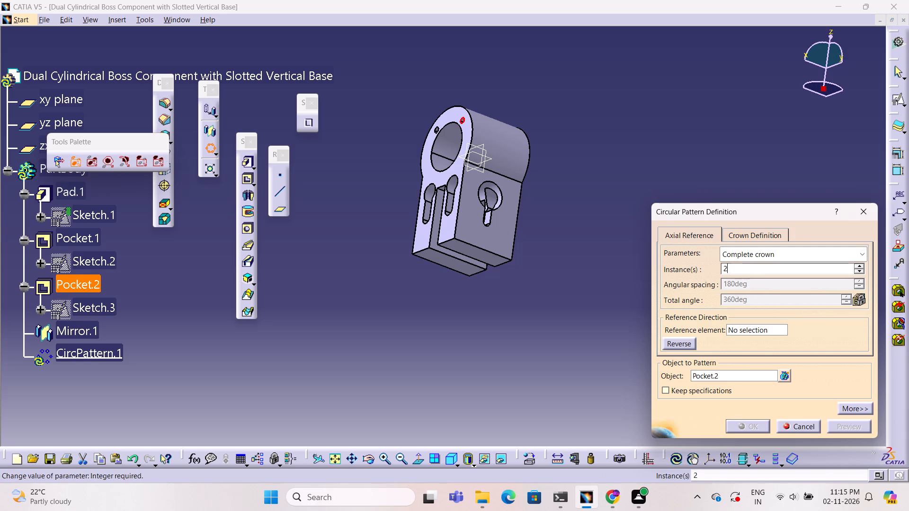
click(740, 272)
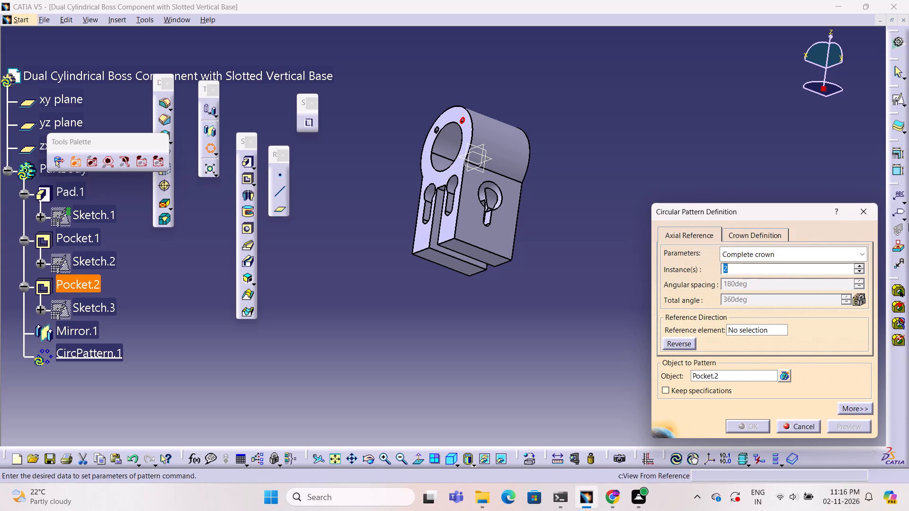
key(5)
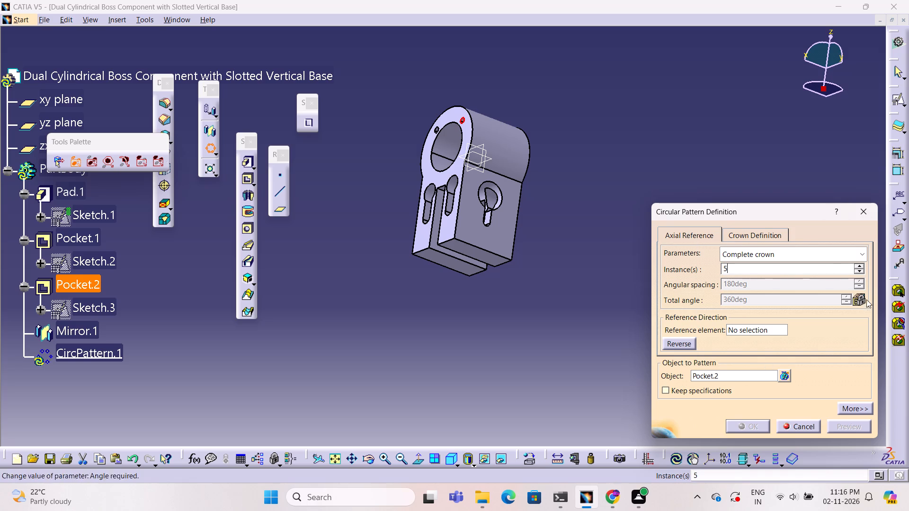
click(758, 331)
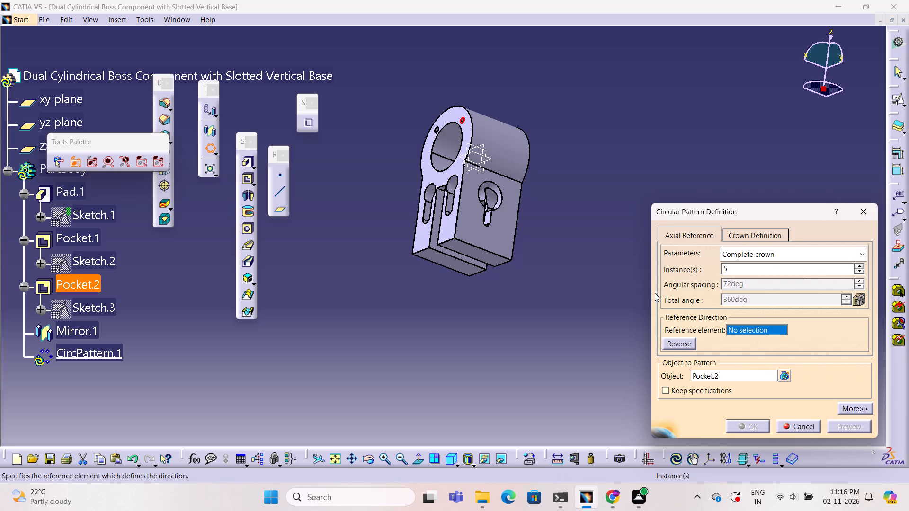
click(466, 137)
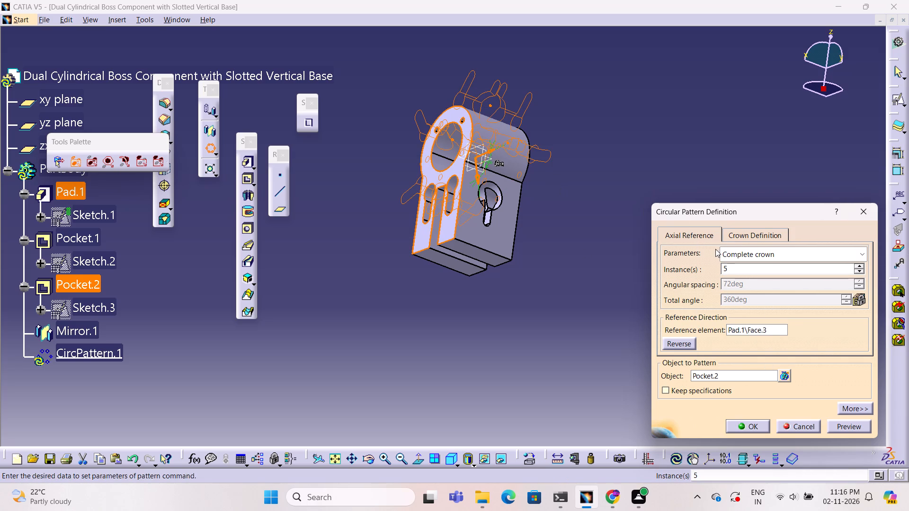
click(851, 426)
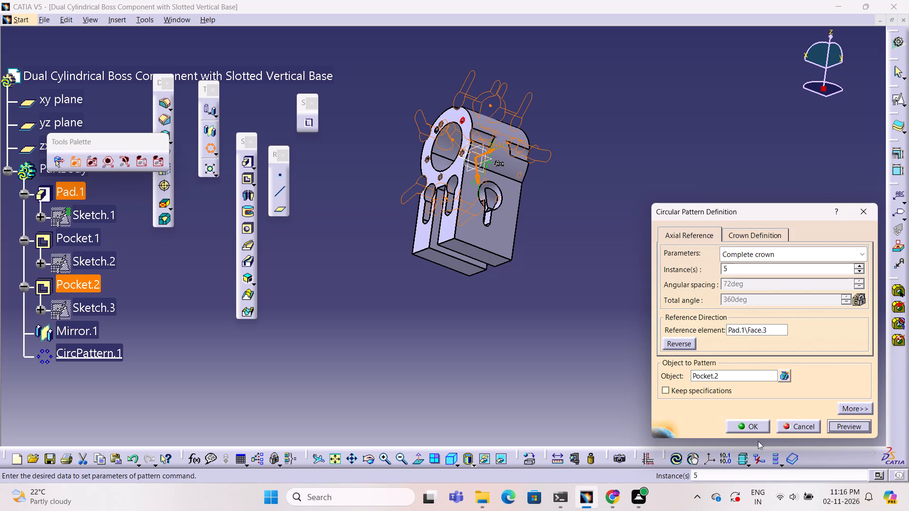
click(752, 429)
click(611, 382)
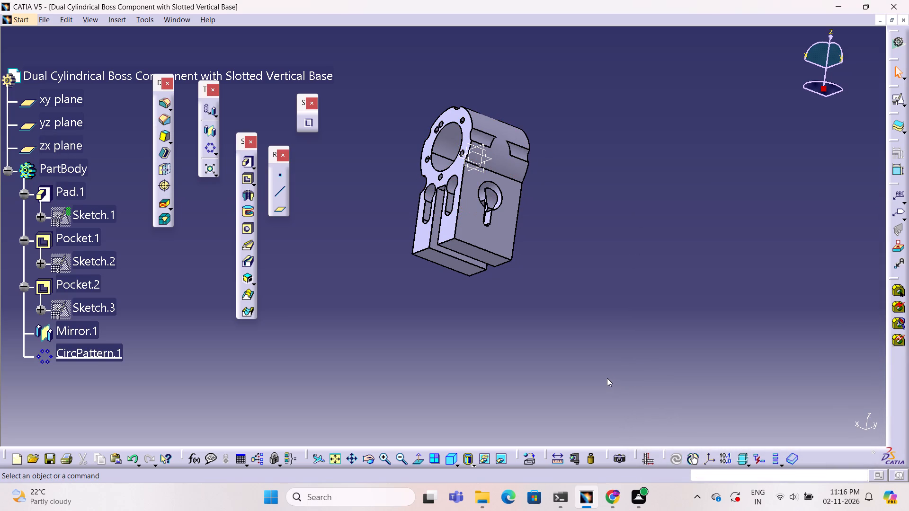
Examine the circular pattern's holes and cuts around the cylindrical boss from several angles.
ctrl+middle_click(606, 378)
ctrl+right_drag(606, 378, 690, 379)
ctrl+middle_drag(606, 378, 692, 381)
ctrl+right_click(689, 378)
ctrl+middle_drag(493, 330, 493, 330)
ctrl+right_drag(493, 330, 664, 351)
ctrl+middle_drag(493, 330, 664, 351)
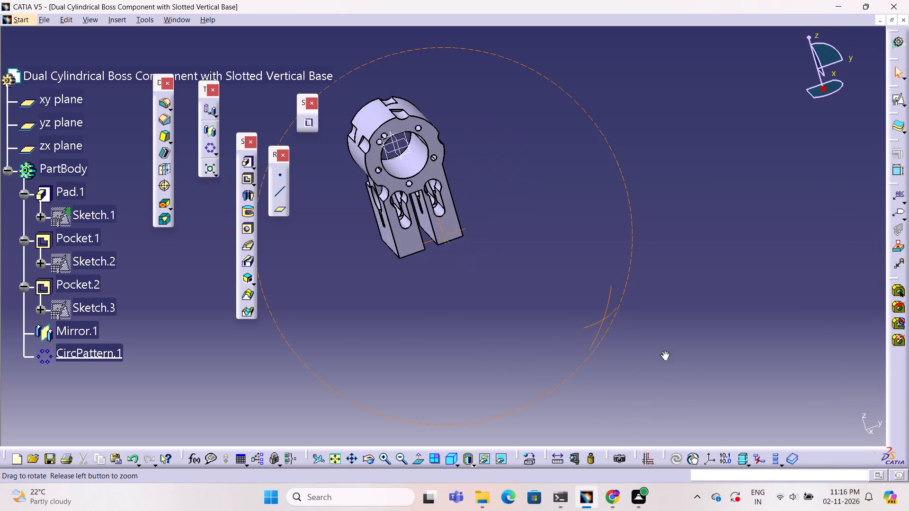
ctrl+middle_drag(664, 351, 557, 405)
ctrl+right_drag(664, 351, 560, 404)
ctrl+middle_click(558, 405)
right_click(560, 402)
click(494, 295)
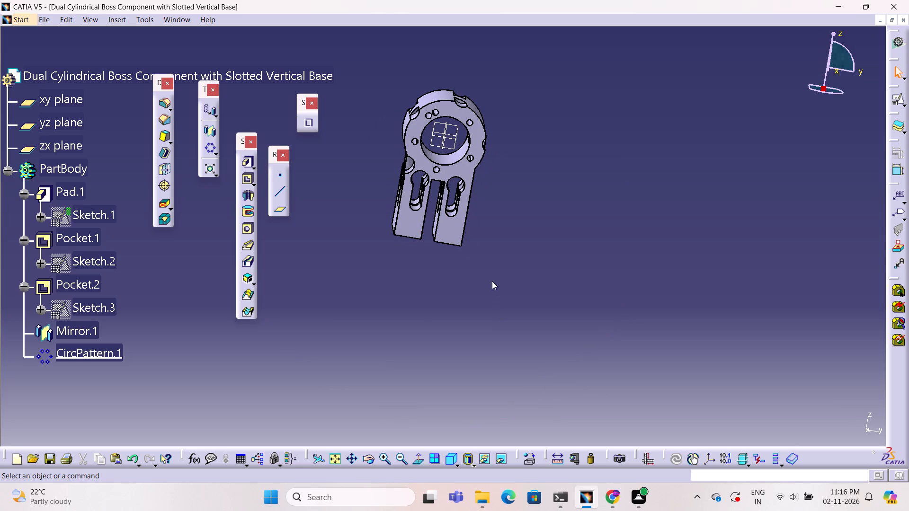
ctrl+middle_drag(423, 325, 455, 313)
ctrl+right_drag(422, 325, 455, 313)
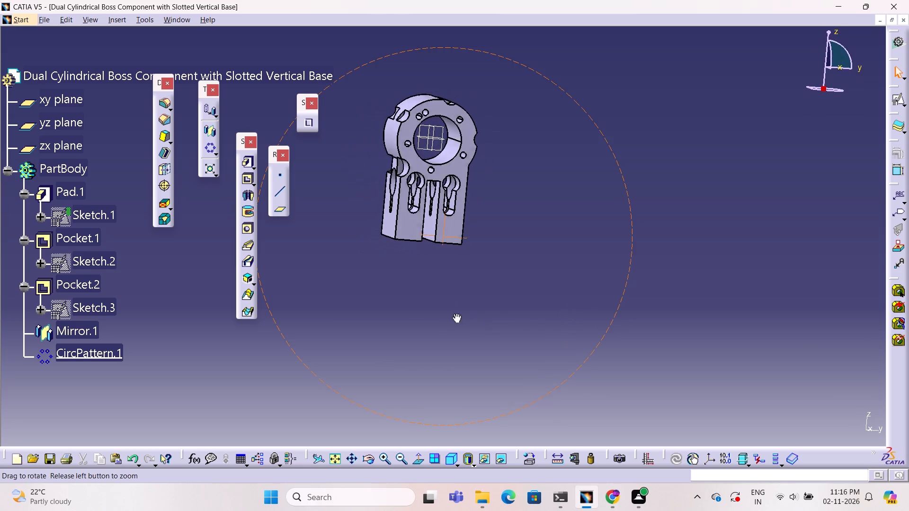
ctrl+middle_drag(455, 313, 443, 317)
ctrl+right_drag(455, 313, 444, 317)
ctrl+right_click(444, 317)
click(502, 288)
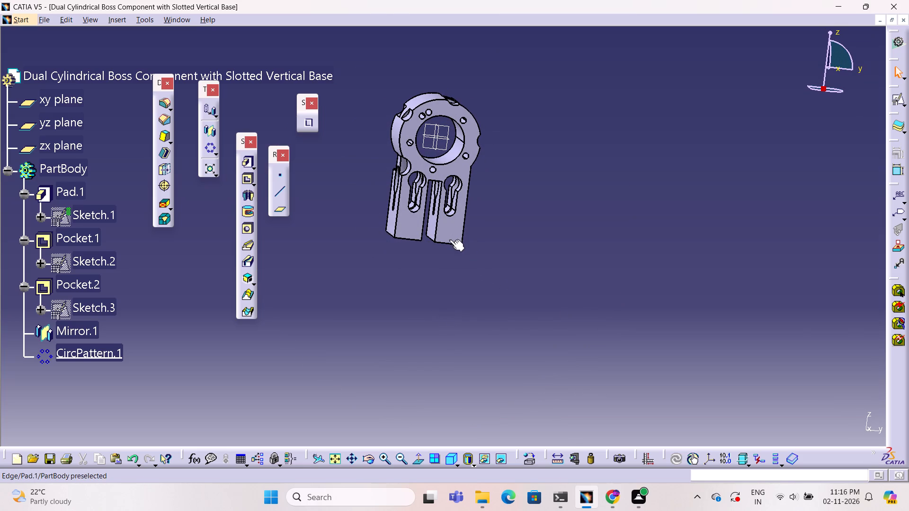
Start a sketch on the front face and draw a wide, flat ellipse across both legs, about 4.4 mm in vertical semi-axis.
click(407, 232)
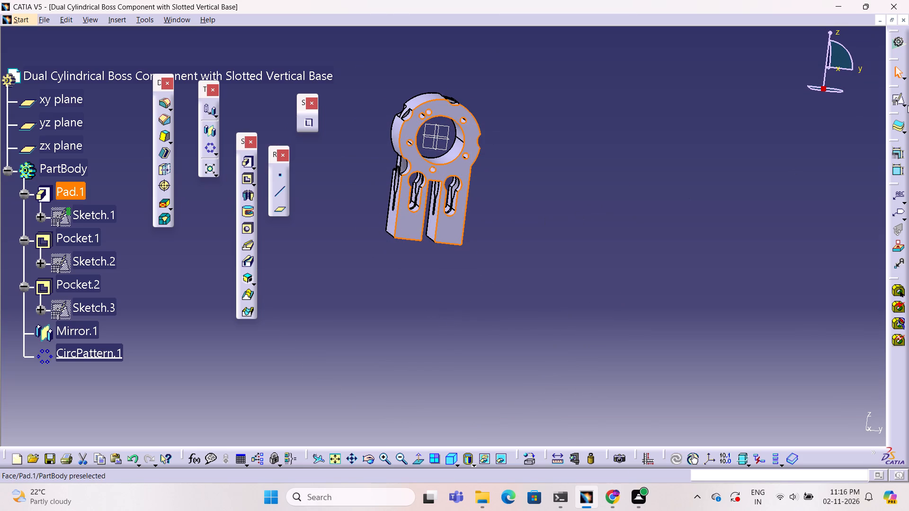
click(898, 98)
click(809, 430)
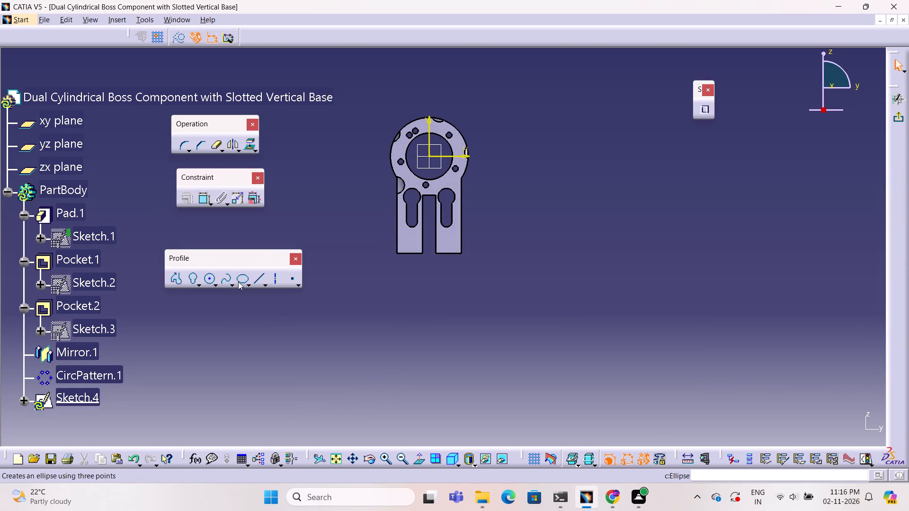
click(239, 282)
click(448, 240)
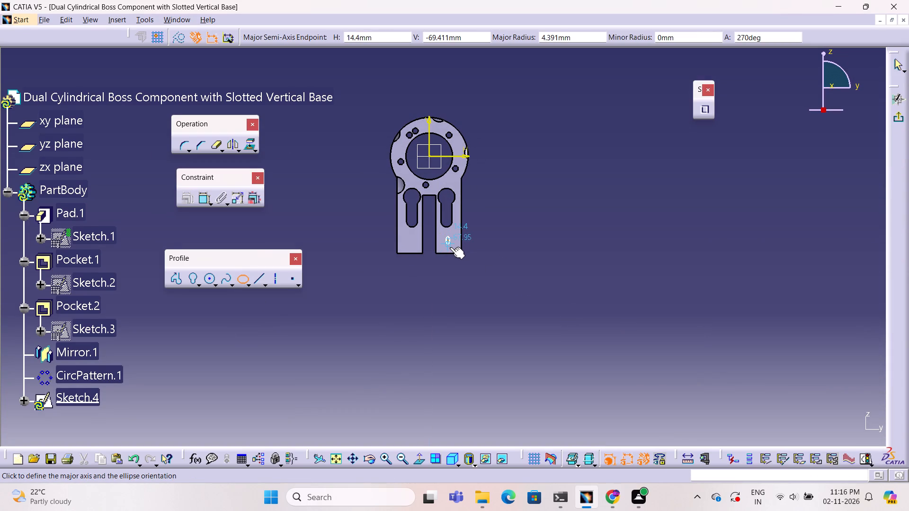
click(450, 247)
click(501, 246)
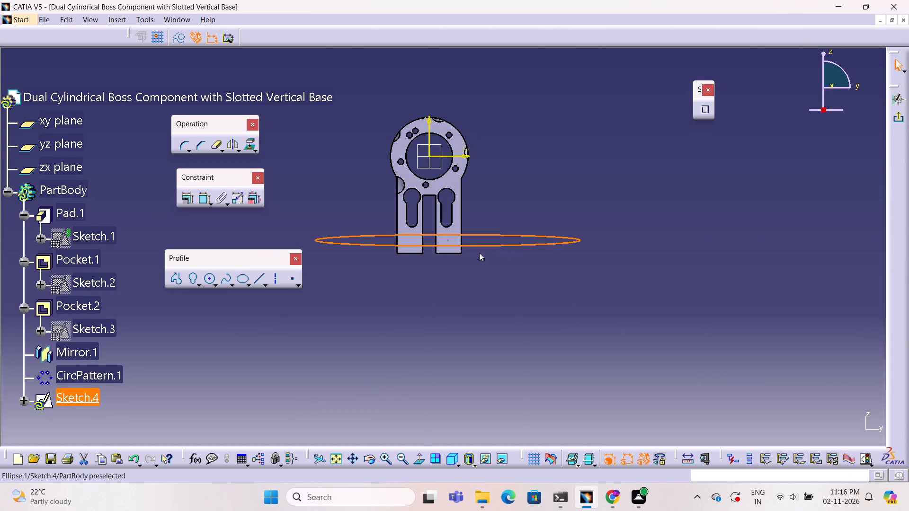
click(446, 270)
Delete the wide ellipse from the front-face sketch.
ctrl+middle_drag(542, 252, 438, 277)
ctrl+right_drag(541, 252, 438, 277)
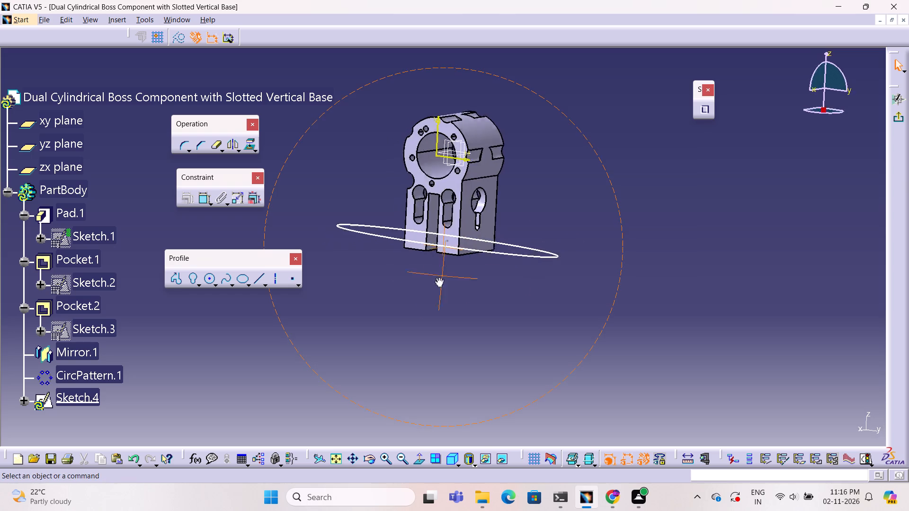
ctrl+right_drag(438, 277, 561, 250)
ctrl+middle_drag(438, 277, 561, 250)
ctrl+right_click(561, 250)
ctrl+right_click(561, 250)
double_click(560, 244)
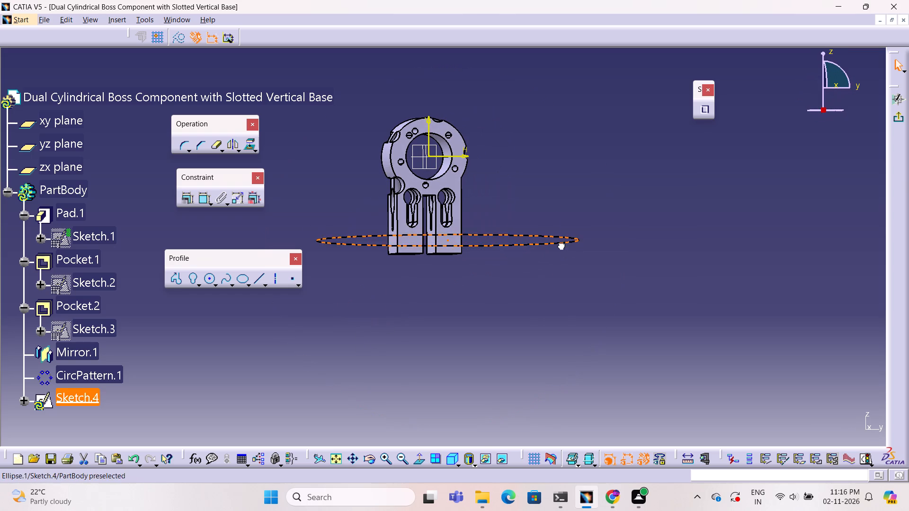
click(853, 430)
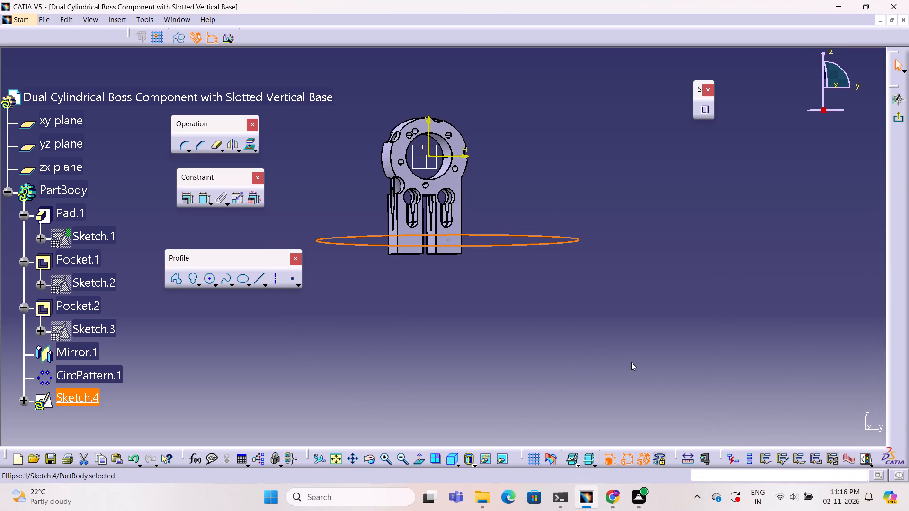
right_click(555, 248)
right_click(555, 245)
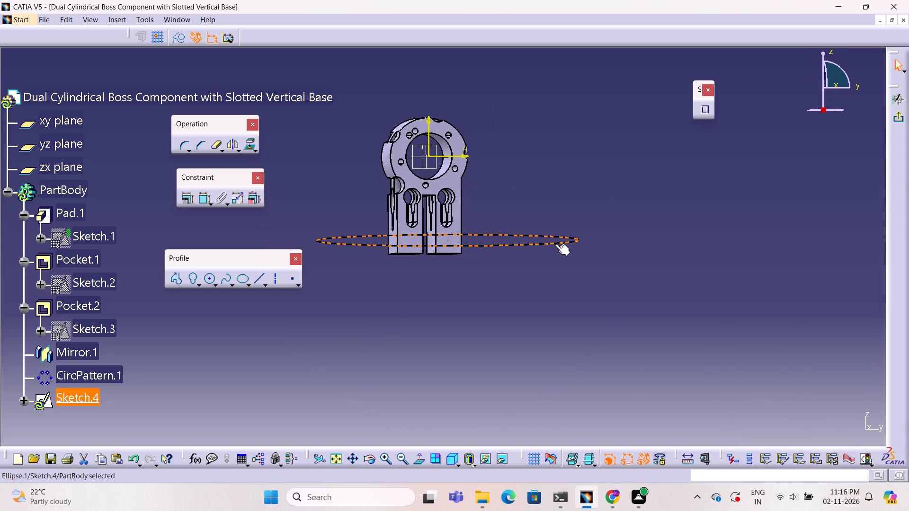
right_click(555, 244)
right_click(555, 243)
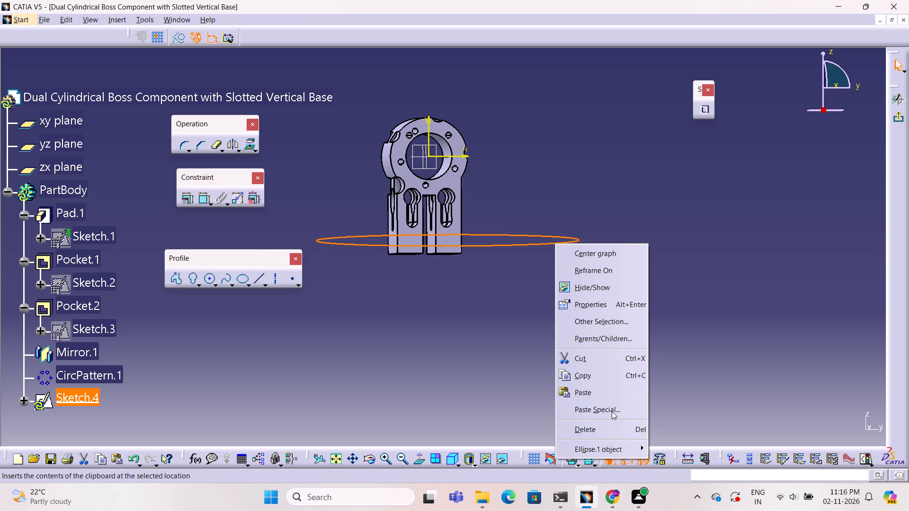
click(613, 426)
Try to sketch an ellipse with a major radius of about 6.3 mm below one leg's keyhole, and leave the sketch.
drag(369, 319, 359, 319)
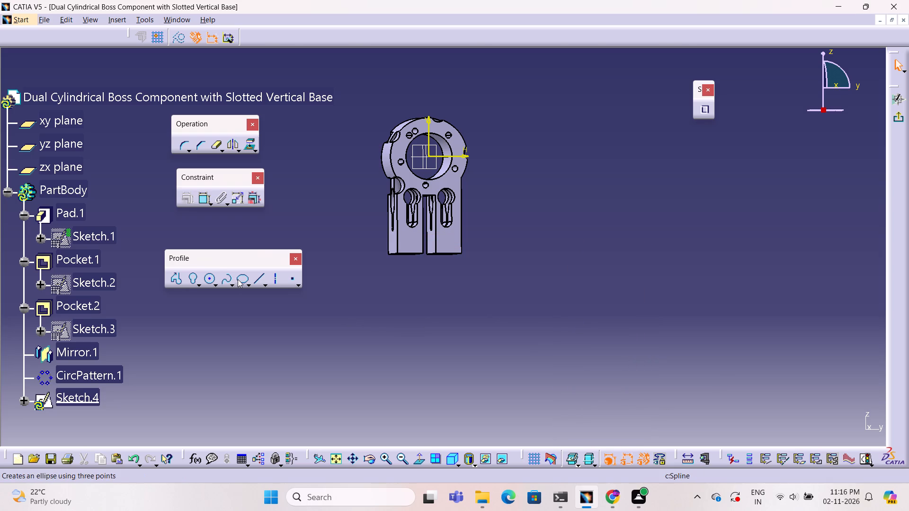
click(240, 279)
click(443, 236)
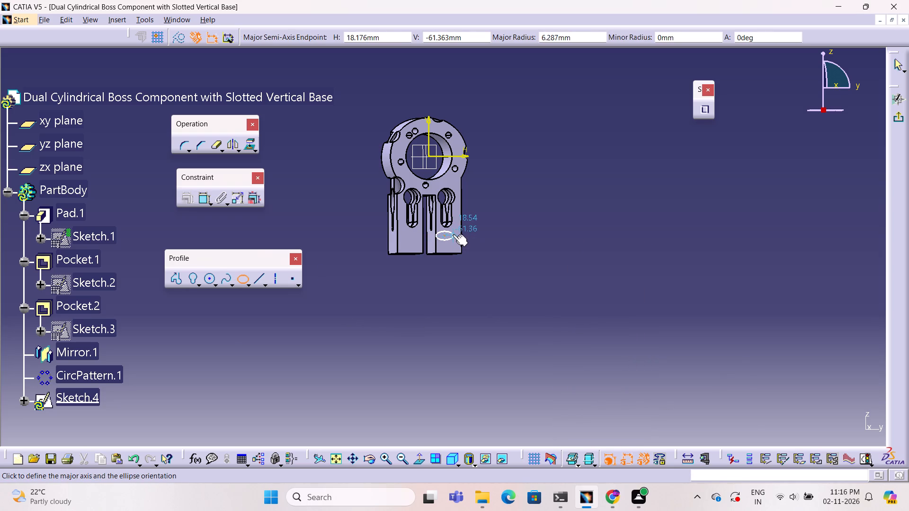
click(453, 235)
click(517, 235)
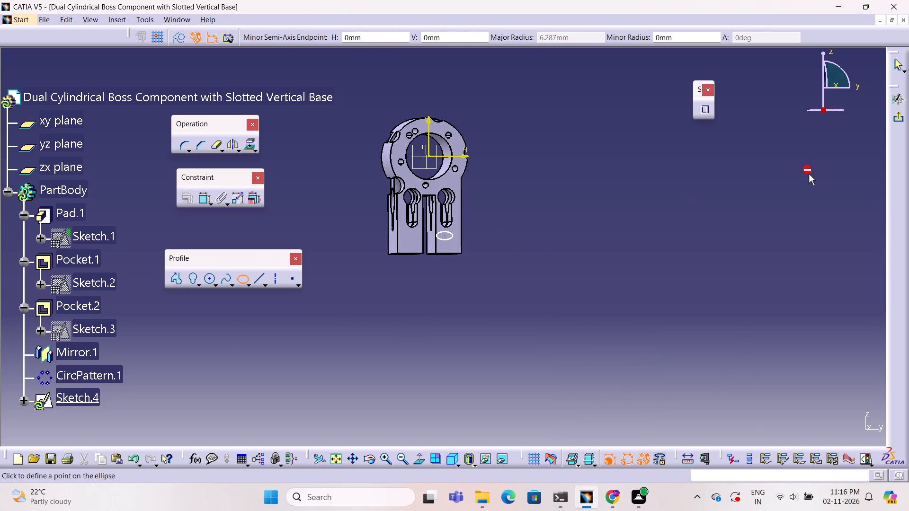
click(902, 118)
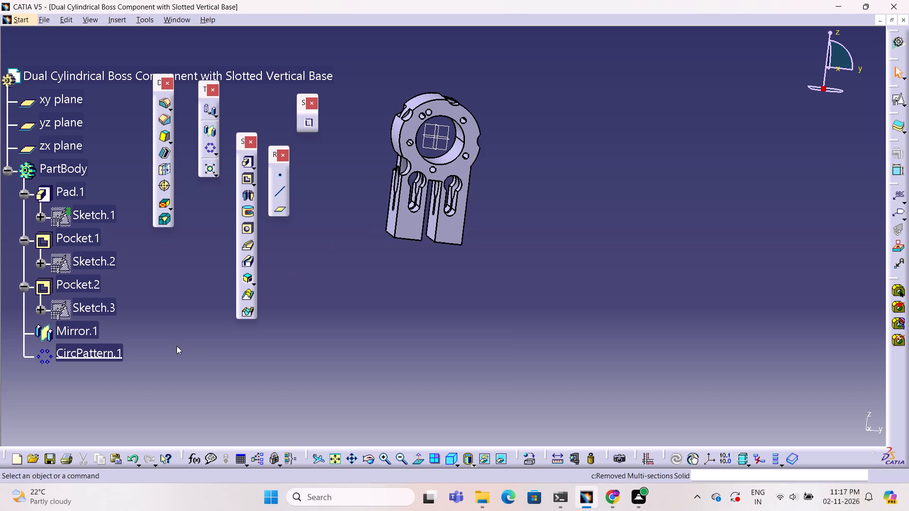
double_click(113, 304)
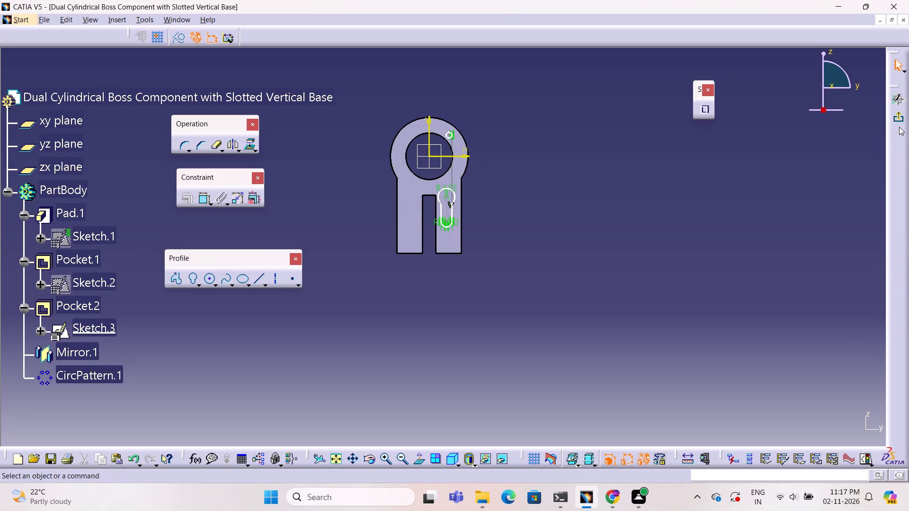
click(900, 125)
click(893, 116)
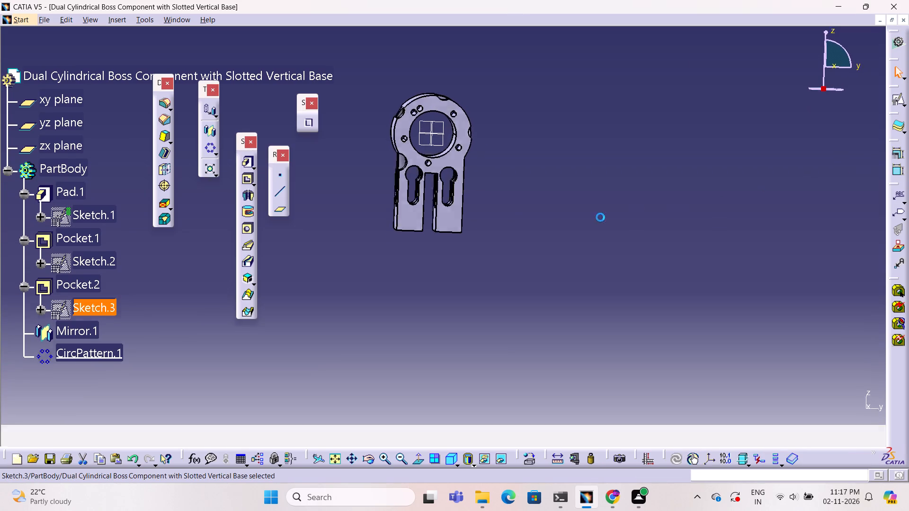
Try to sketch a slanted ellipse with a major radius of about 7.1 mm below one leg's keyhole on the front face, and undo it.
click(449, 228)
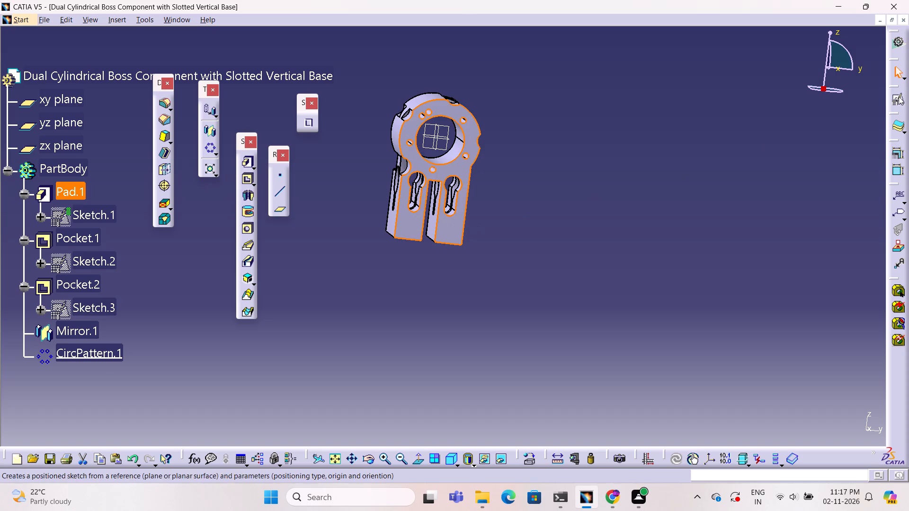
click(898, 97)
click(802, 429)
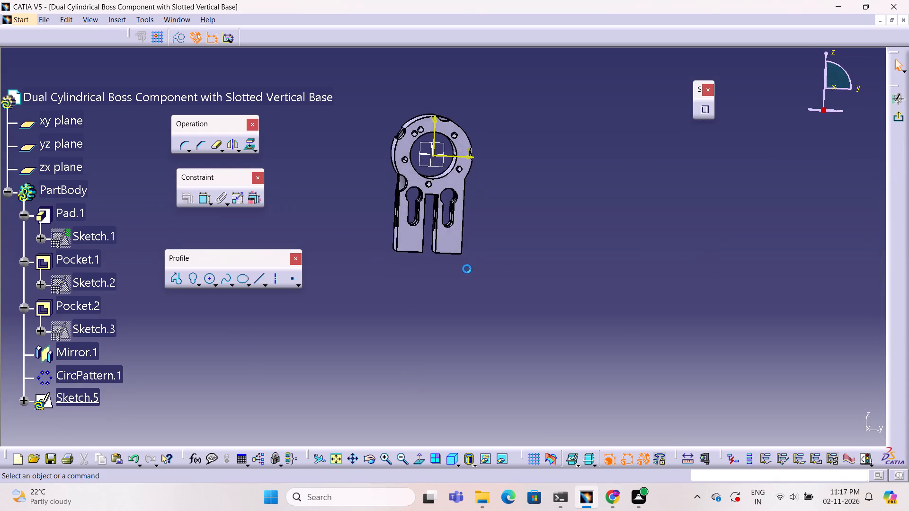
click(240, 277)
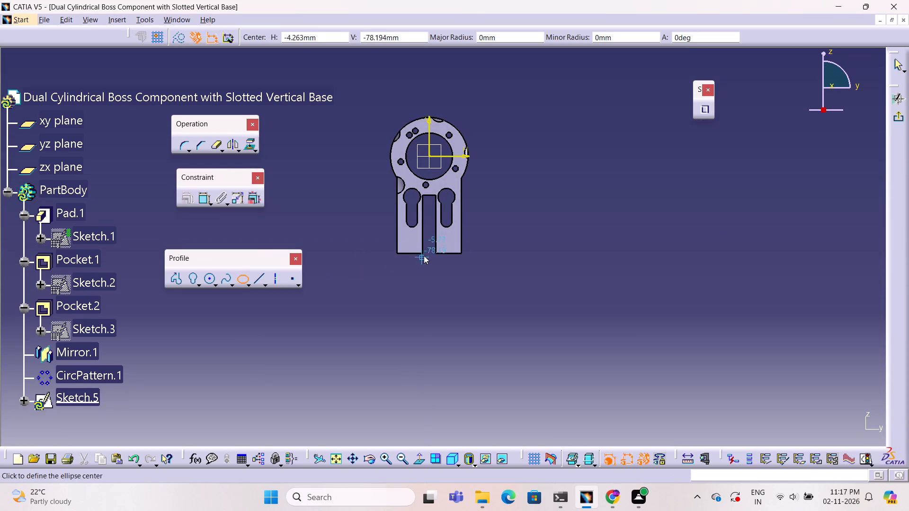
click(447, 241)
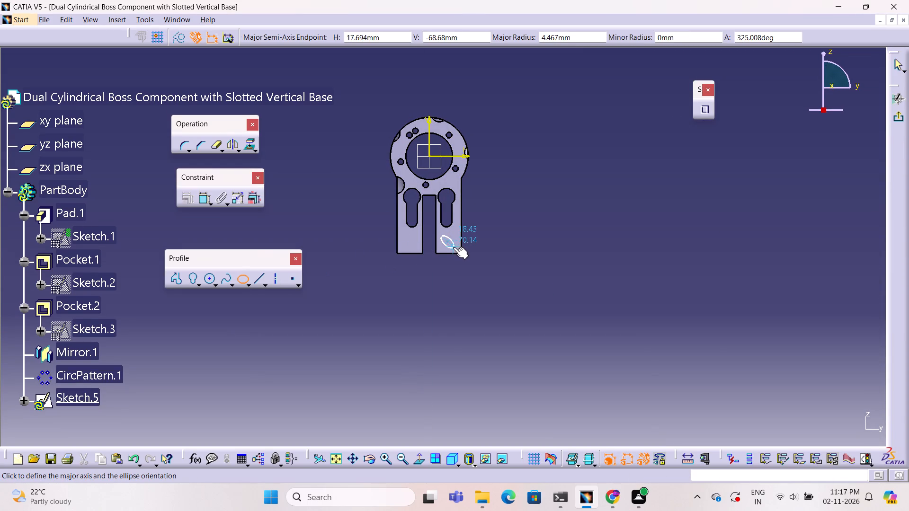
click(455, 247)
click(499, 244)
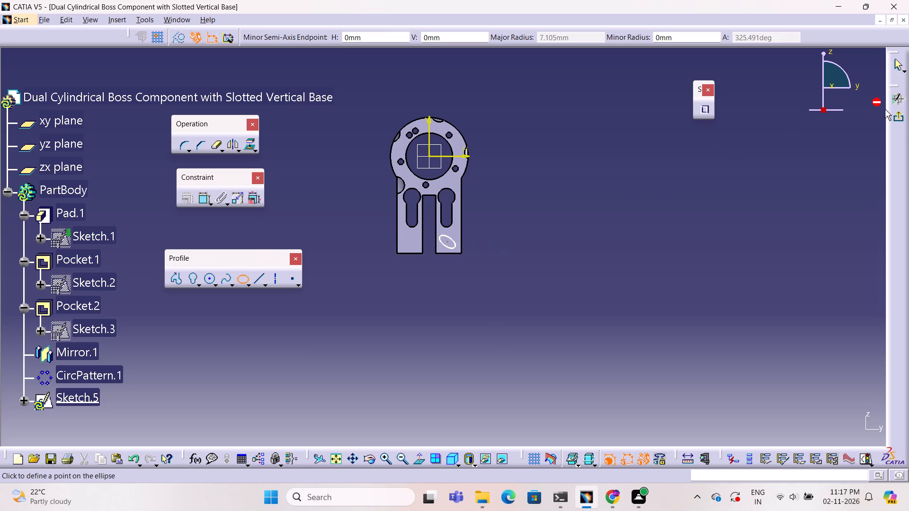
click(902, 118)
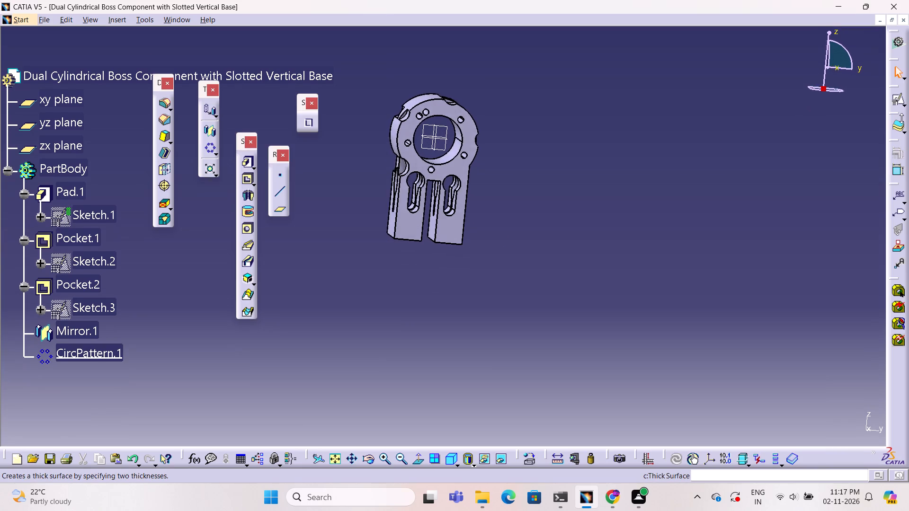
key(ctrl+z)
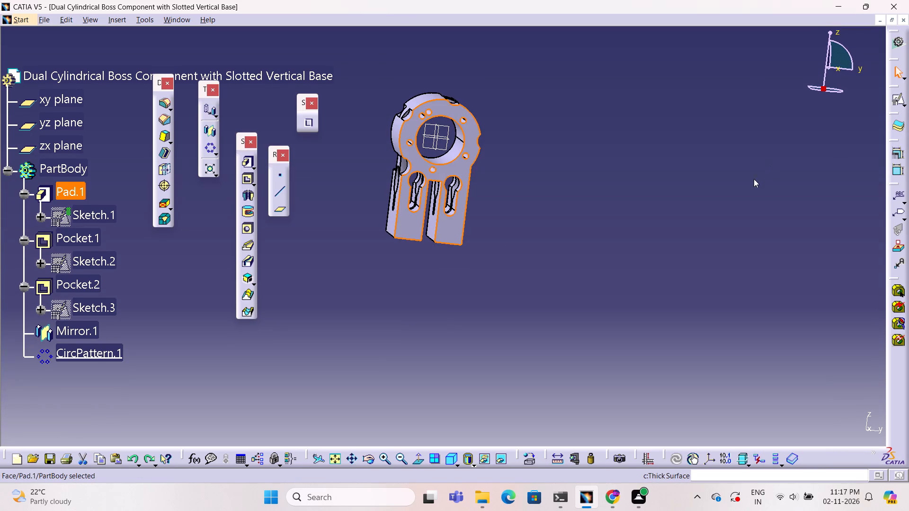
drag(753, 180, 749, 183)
Start a positioned sketch on the front face and draw a slanted ellipse below one leg's keyhole, with a major radius of about 7.2 mm.
click(441, 229)
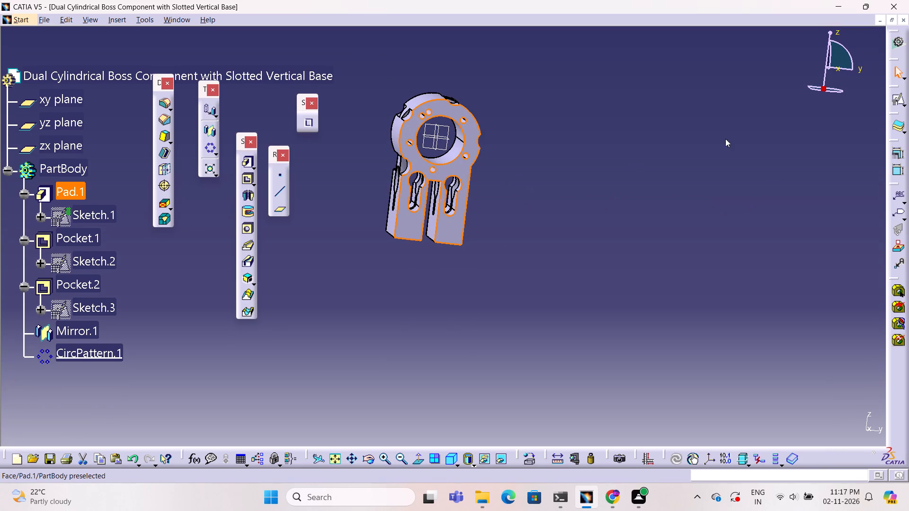
click(892, 101)
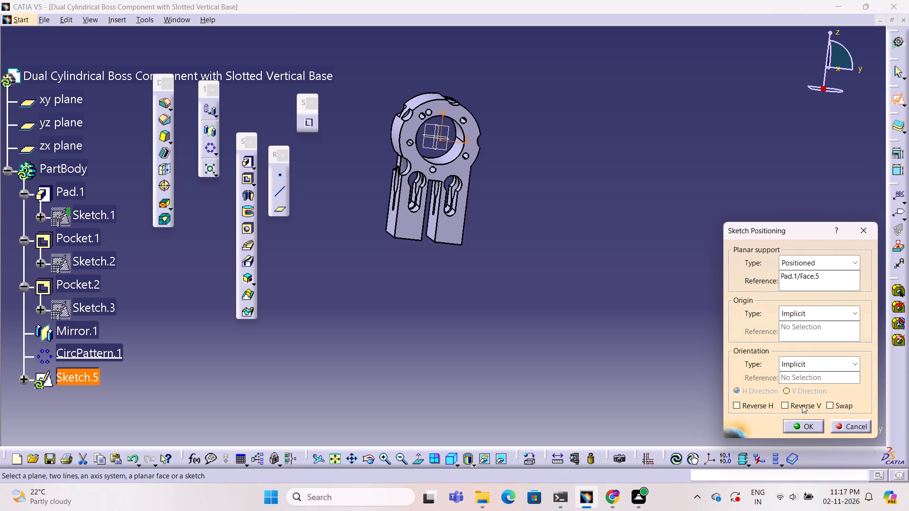
click(791, 419)
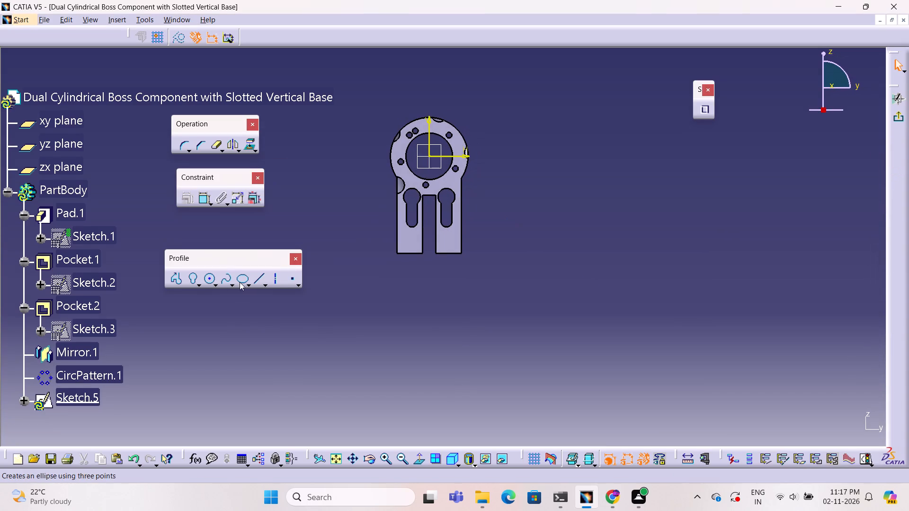
click(240, 281)
click(447, 239)
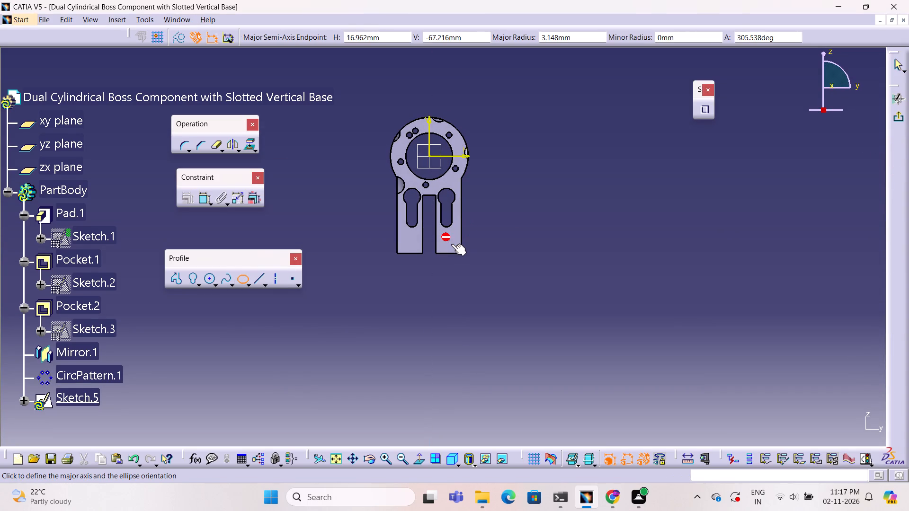
click(455, 248)
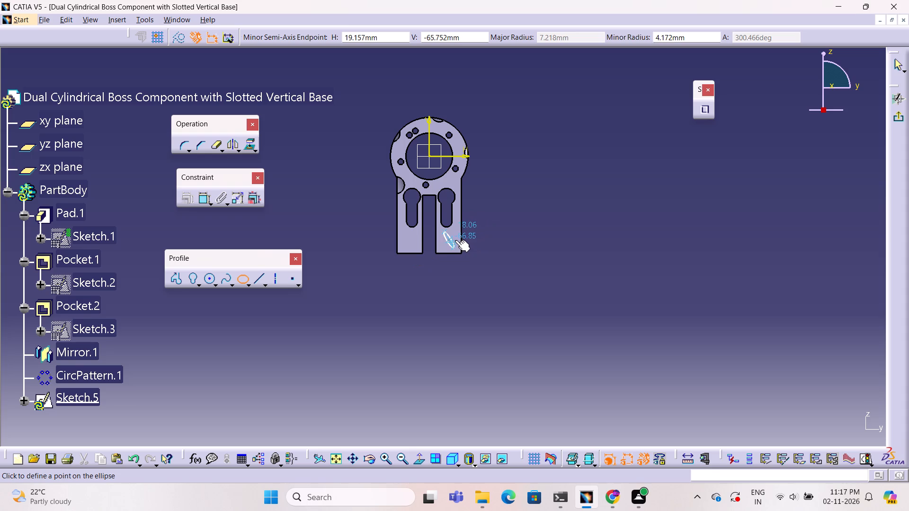
click(455, 240)
click(504, 233)
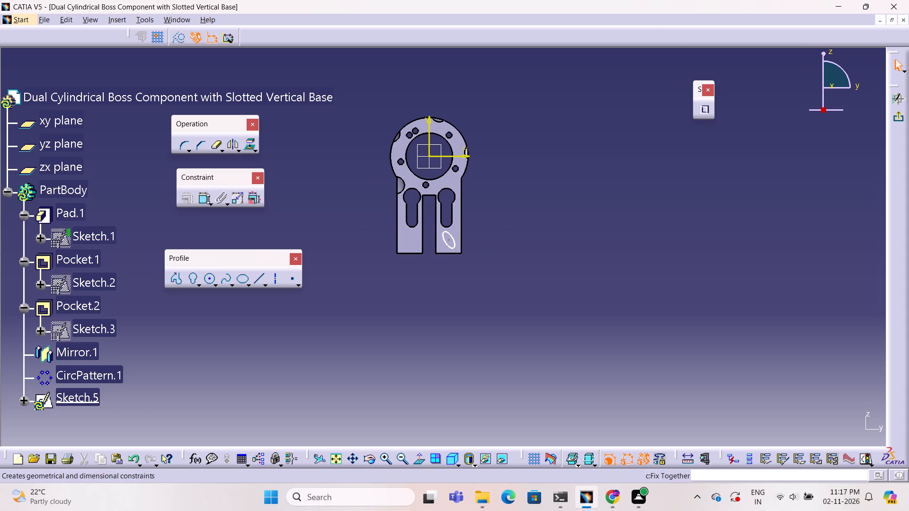
Dimension the ellipse's major diameter and the vertical distance from its centre to the sketch's horizontal axis.
click(206, 199)
click(449, 232)
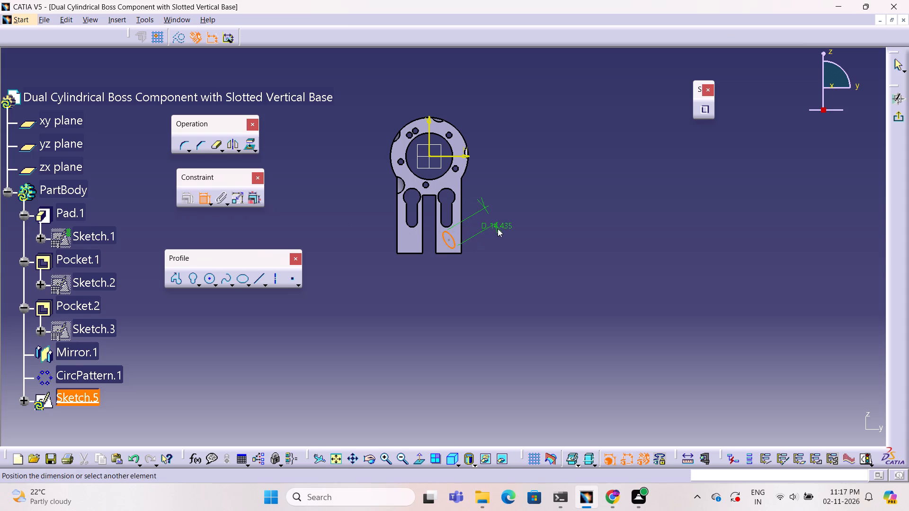
click(498, 229)
click(549, 204)
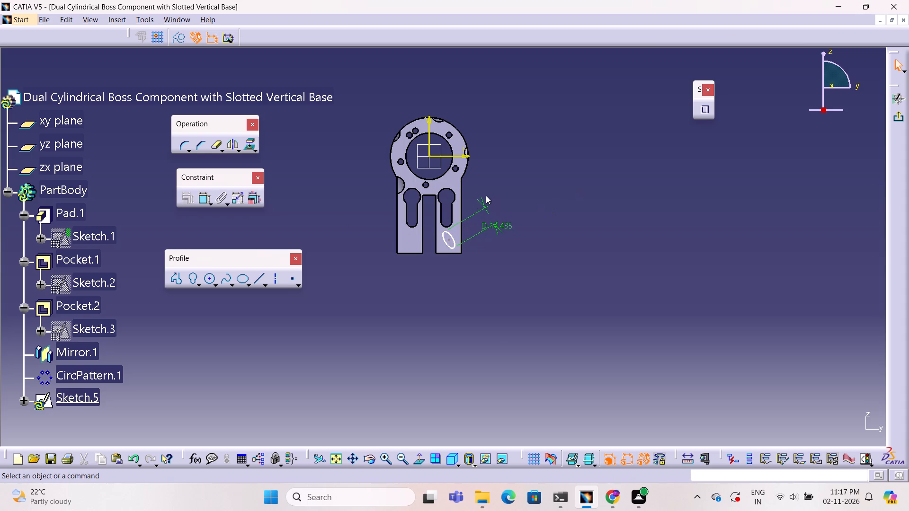
click(204, 200)
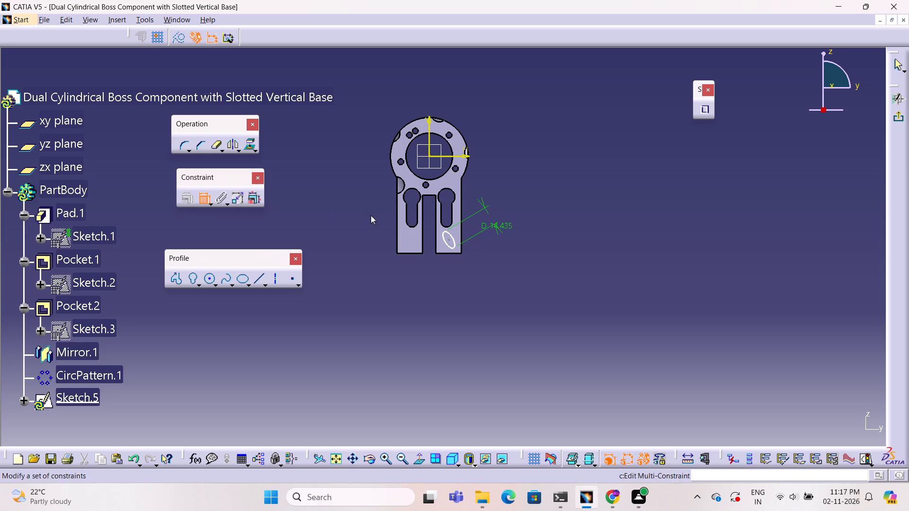
click(449, 241)
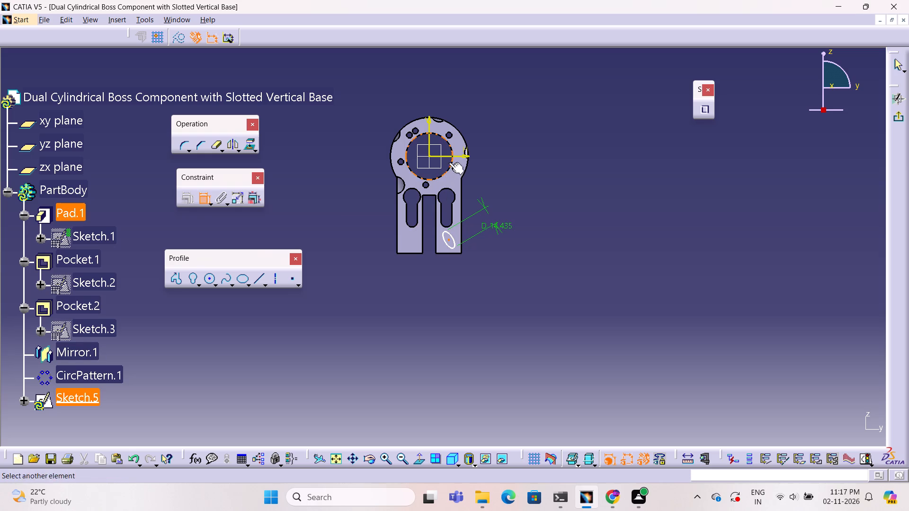
click(446, 156)
click(528, 205)
click(570, 202)
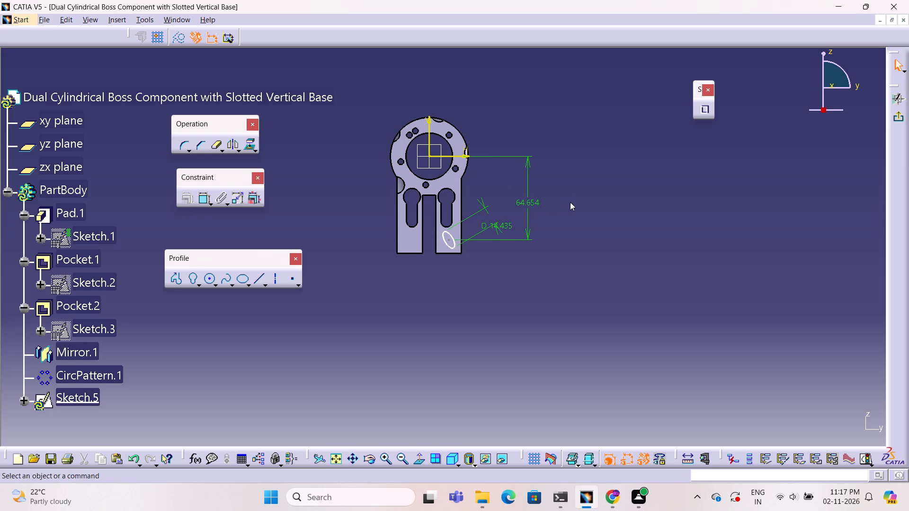
Shift the ellipse slightly sideways and dimension the horizontal distance from its centre to the sketch's vertical axis.
click(453, 239)
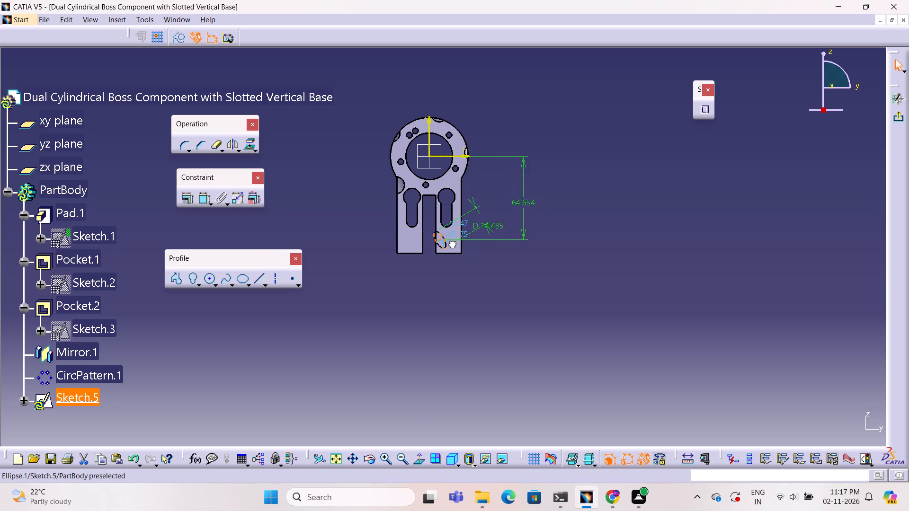
click(483, 276)
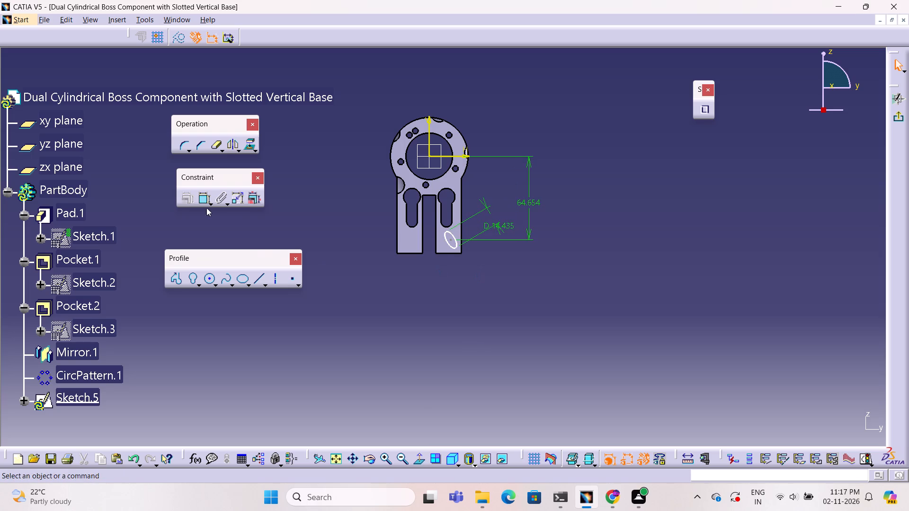
click(203, 198)
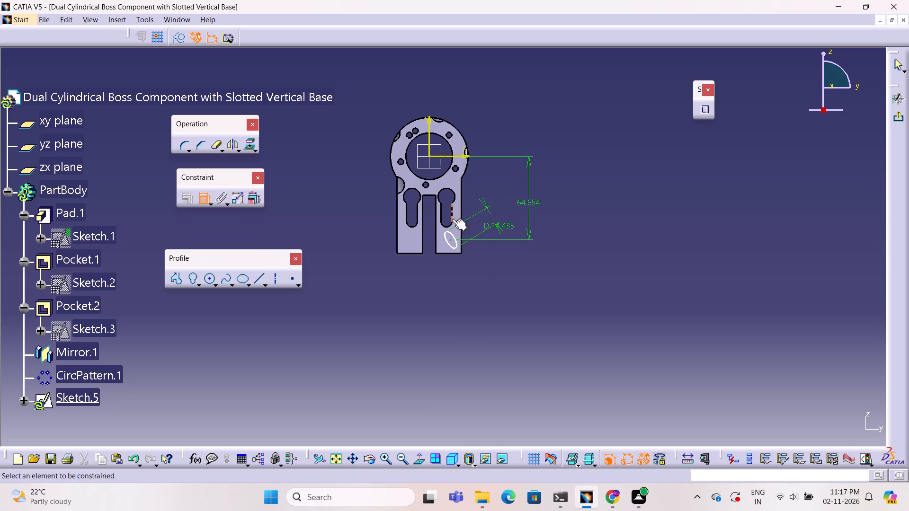
click(451, 240)
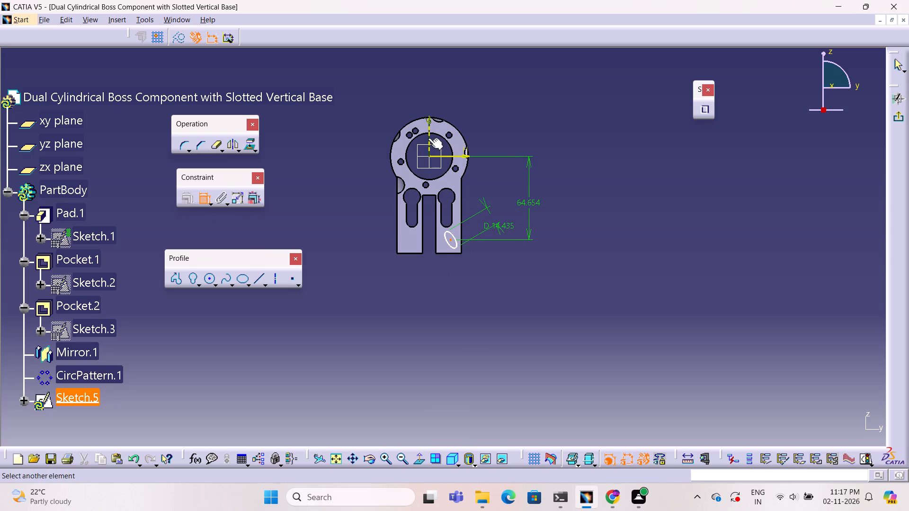
click(428, 138)
click(441, 255)
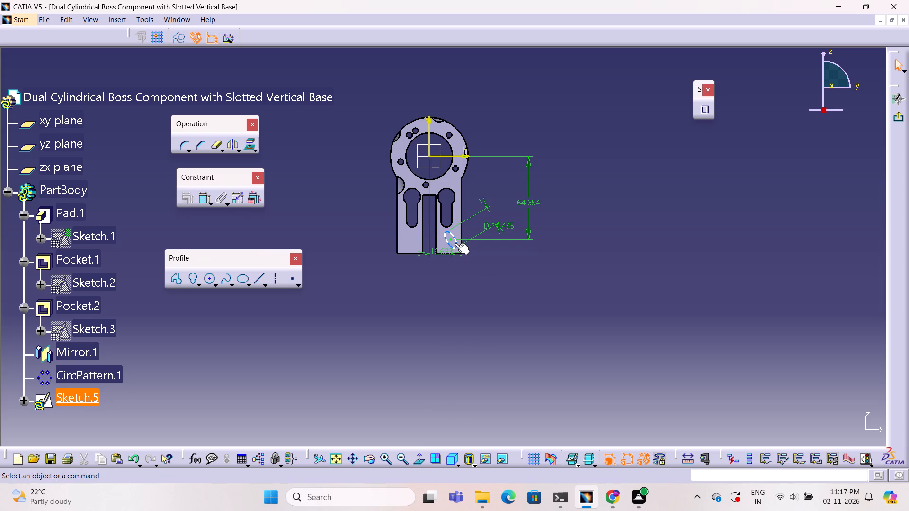
click(454, 243)
click(499, 260)
Examine the dimensioned ellipse on the leg from the side and from below at closer range, and leave the sketch.
ctrl+middle_drag(486, 270, 364, 281)
ctrl+right_drag(481, 275, 364, 281)
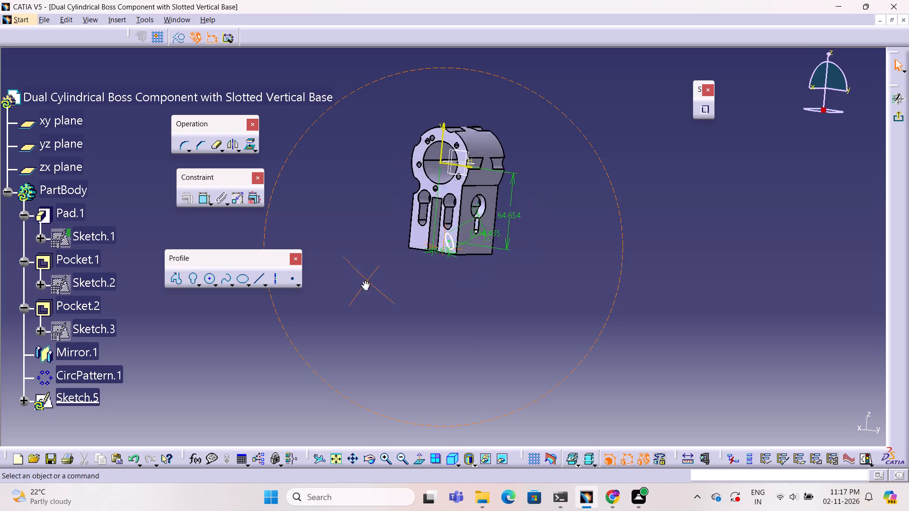
ctrl+middle_drag(364, 281, 529, 204)
ctrl+right_drag(364, 281, 368, 256)
ctrl+middle_drag(529, 206, 424, 276)
ctrl+middle_drag(423, 276, 411, 256)
ctrl+middle_drag(410, 252, 387, 222)
ctrl+middle_drag(385, 221, 379, 220)
ctrl+middle_drag(352, 331, 368, 257)
ctrl+middle_click(368, 257)
ctrl+middle_click(368, 256)
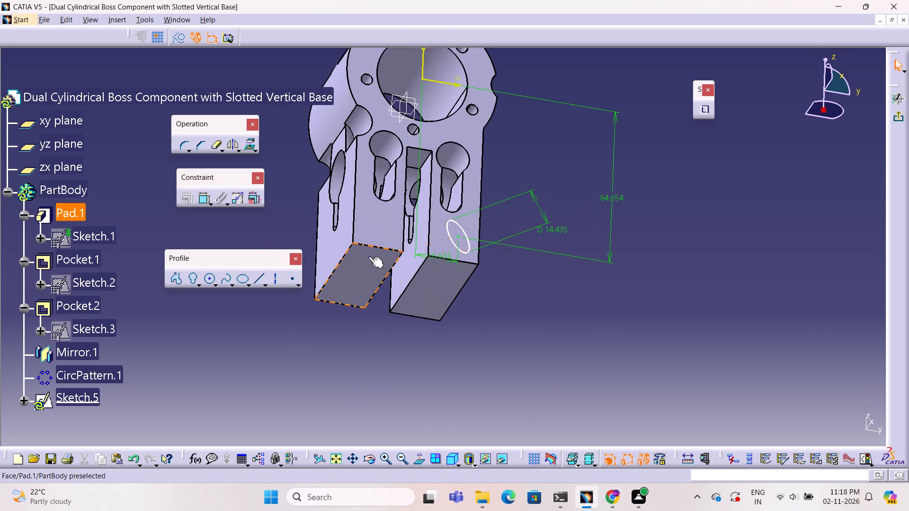
ctrl+right_drag(368, 256, 368, 255)
ctrl+right_click(369, 255)
click(786, 154)
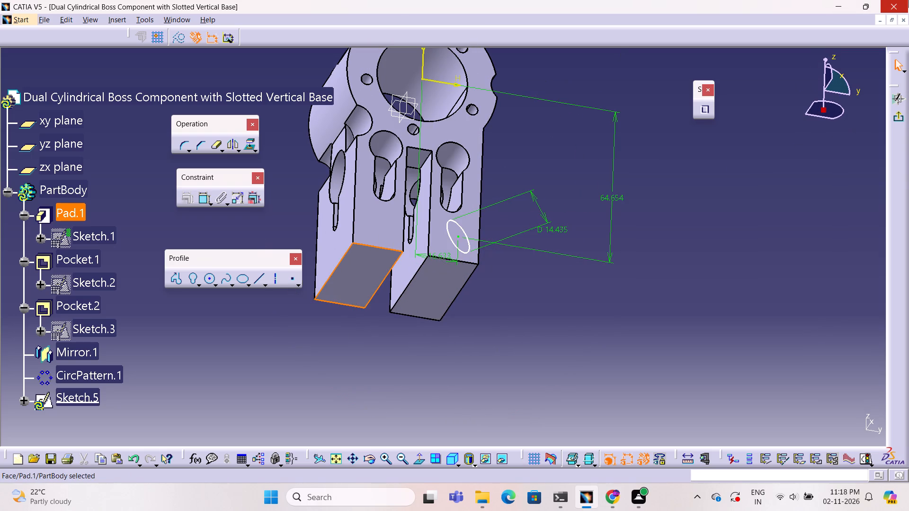
click(900, 120)
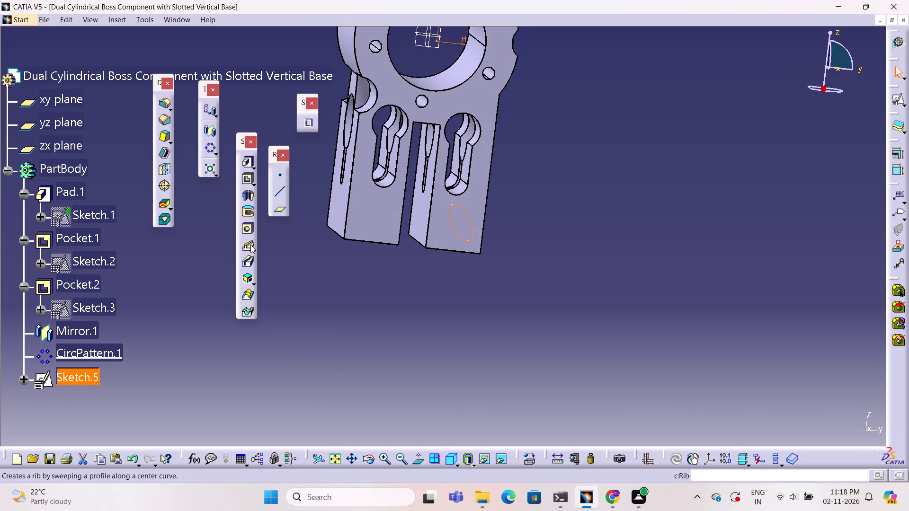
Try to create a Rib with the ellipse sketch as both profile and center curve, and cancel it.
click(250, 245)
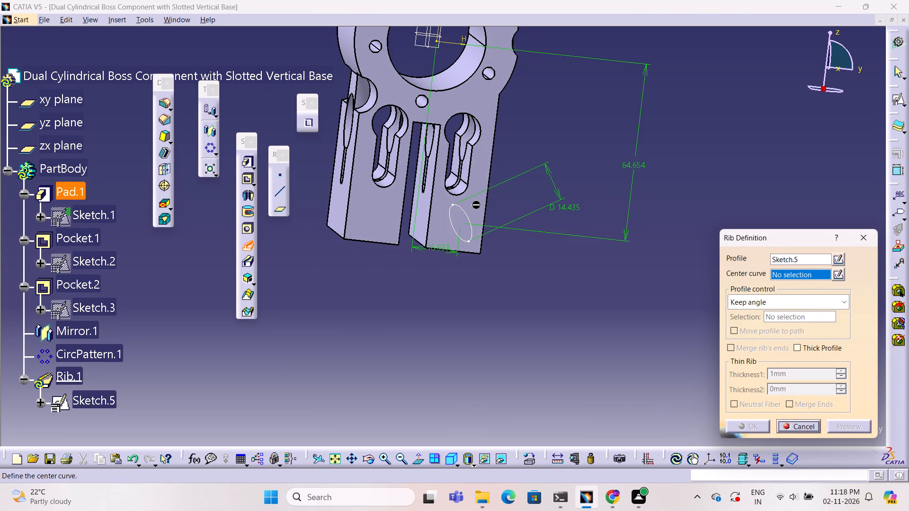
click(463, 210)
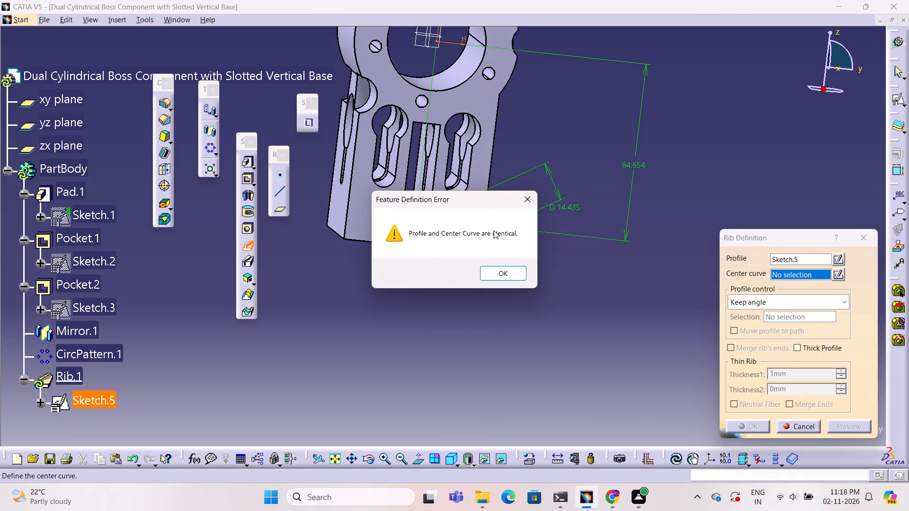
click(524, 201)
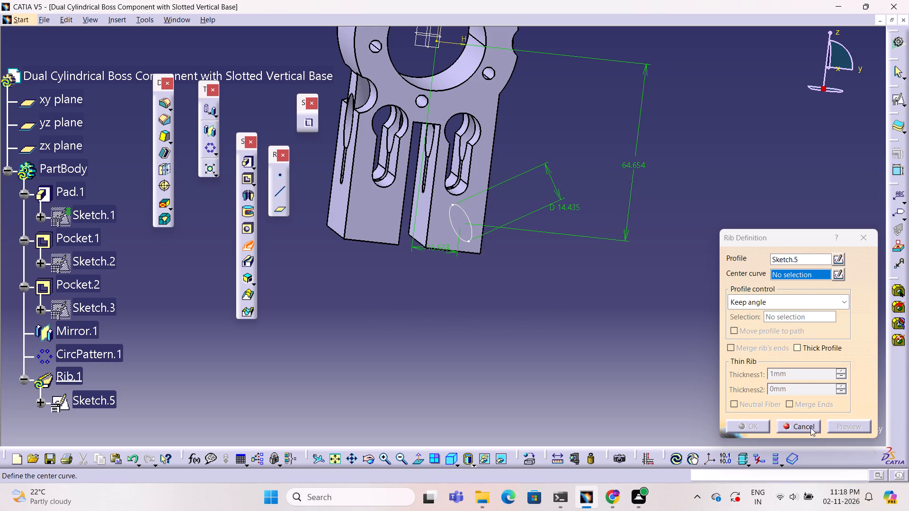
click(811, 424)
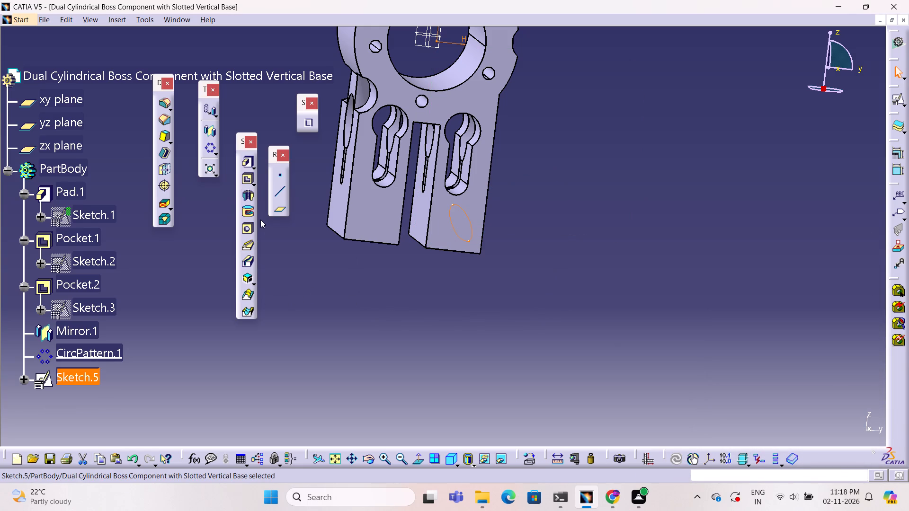
Cut a 360-degree Groove from the ellipse sketch on the leg, revolved about the sketch's horizontal axis.
click(250, 213)
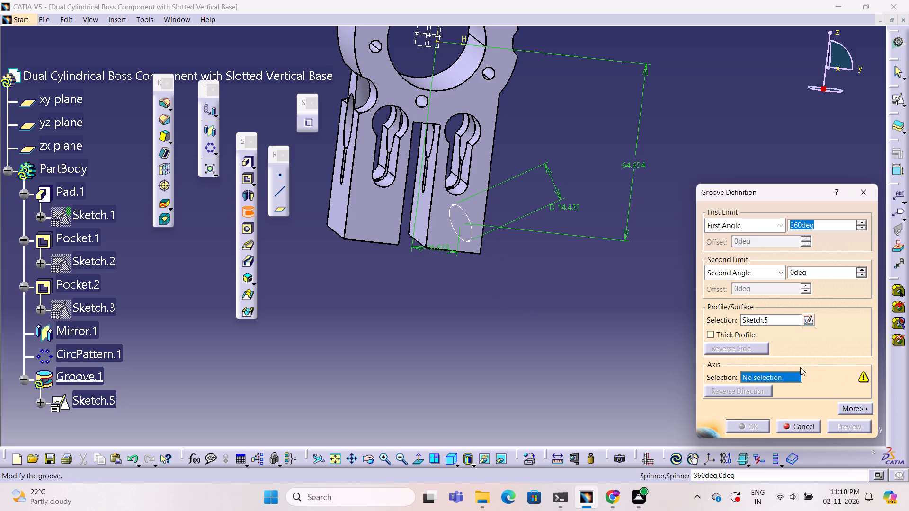
click(784, 376)
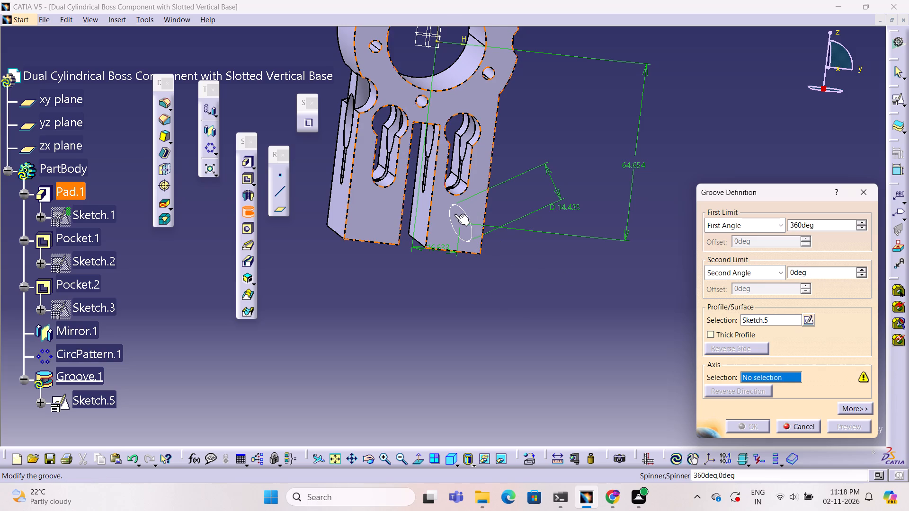
click(439, 215)
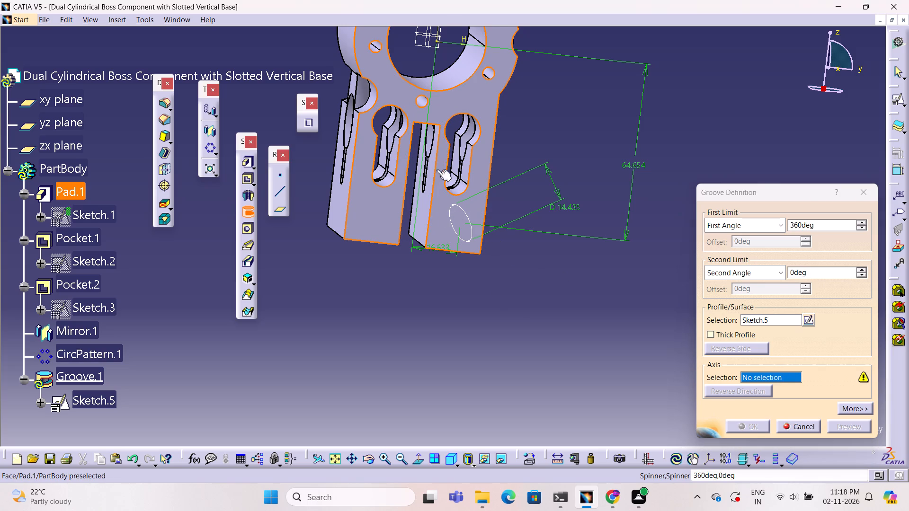
click(463, 40)
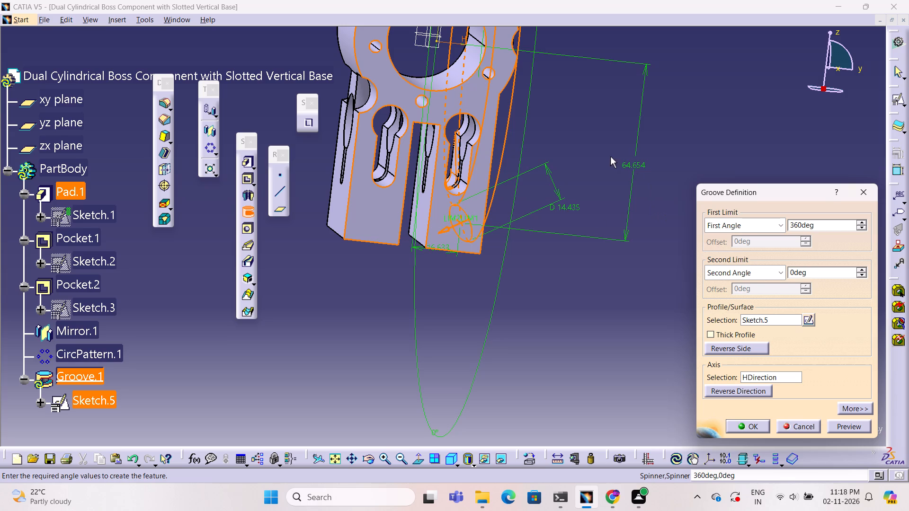
ctrl+middle_drag(610, 157, 602, 196)
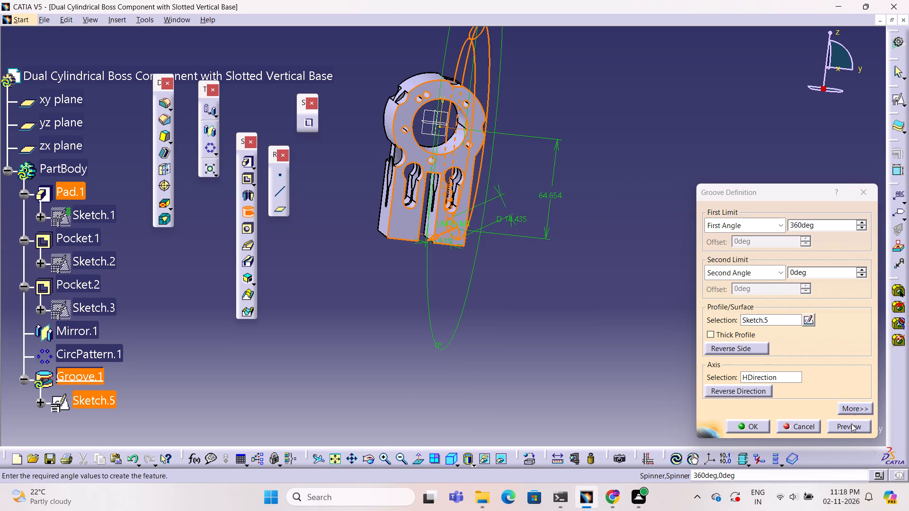
click(851, 423)
click(754, 428)
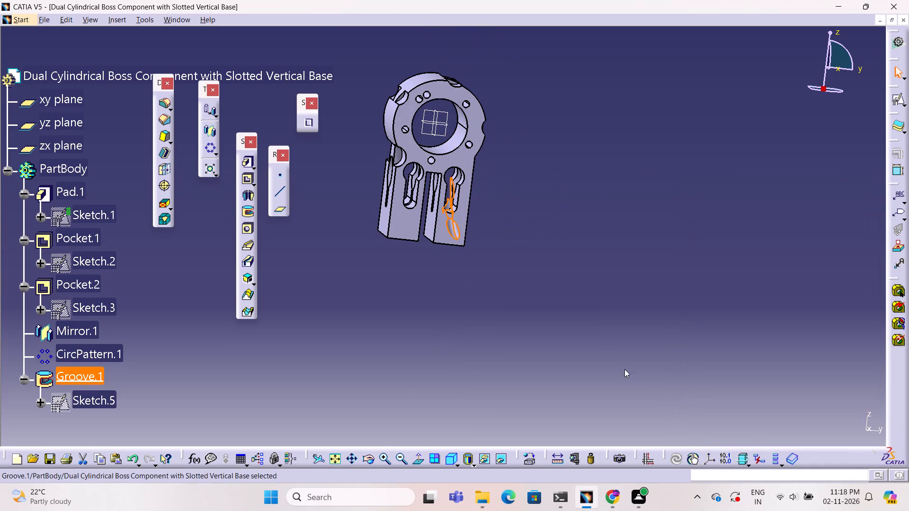
click(598, 337)
Examine the elliptical groove on the leg and the surrounding pockets and holes from the front, side, back and below.
ctrl+middle_drag(615, 254, 211, 253)
ctrl+right_drag(615, 254, 211, 253)
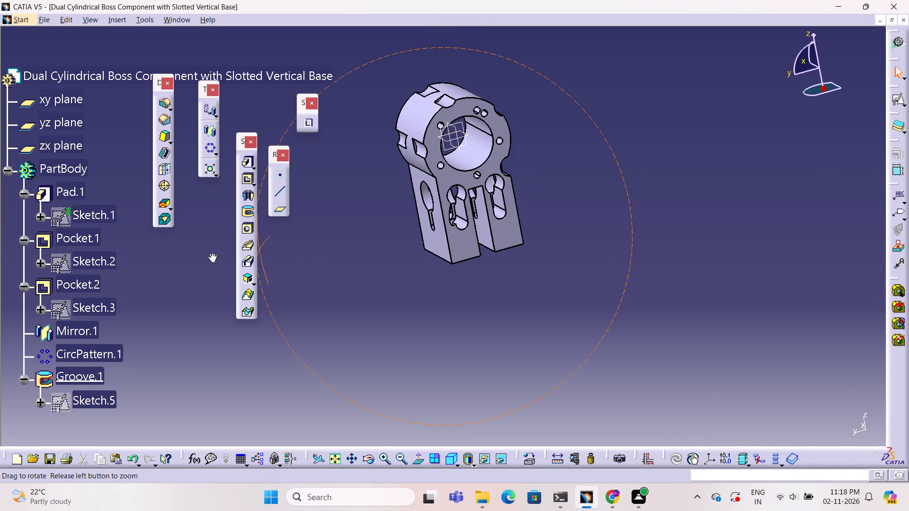
ctrl+middle_drag(211, 253, 613, 305)
ctrl+right_drag(211, 253, 613, 305)
ctrl+right_click(613, 305)
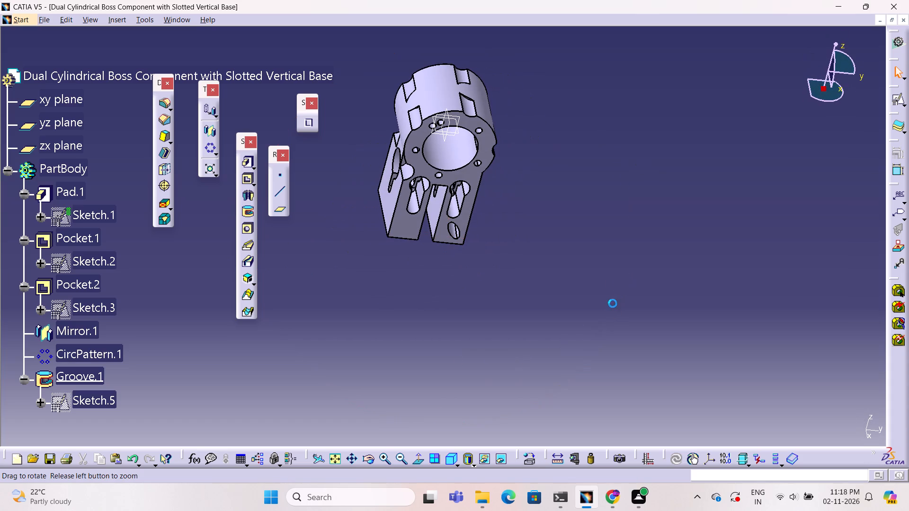
click(89, 378)
ctrl+middle_drag(453, 255, 409, 206)
ctrl+right_drag(453, 255, 409, 206)
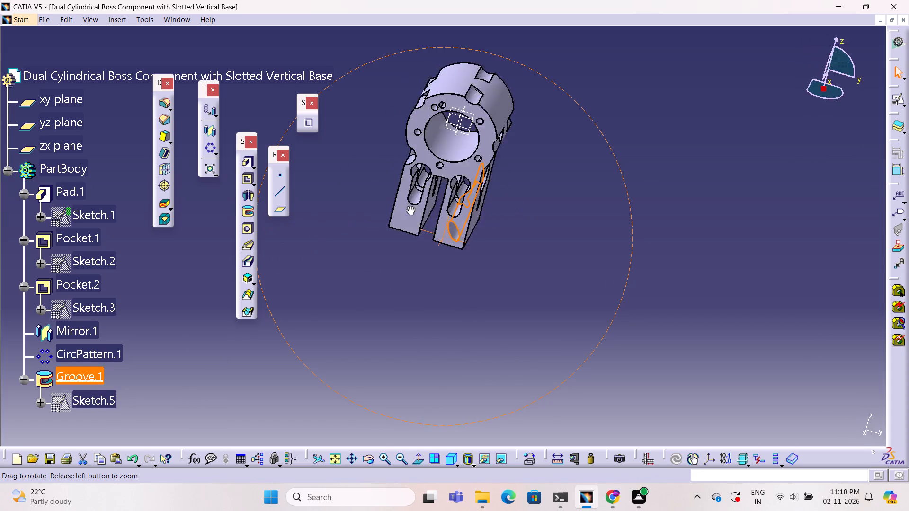
ctrl+middle_drag(409, 206, 454, 192)
ctrl+right_drag(409, 206, 454, 192)
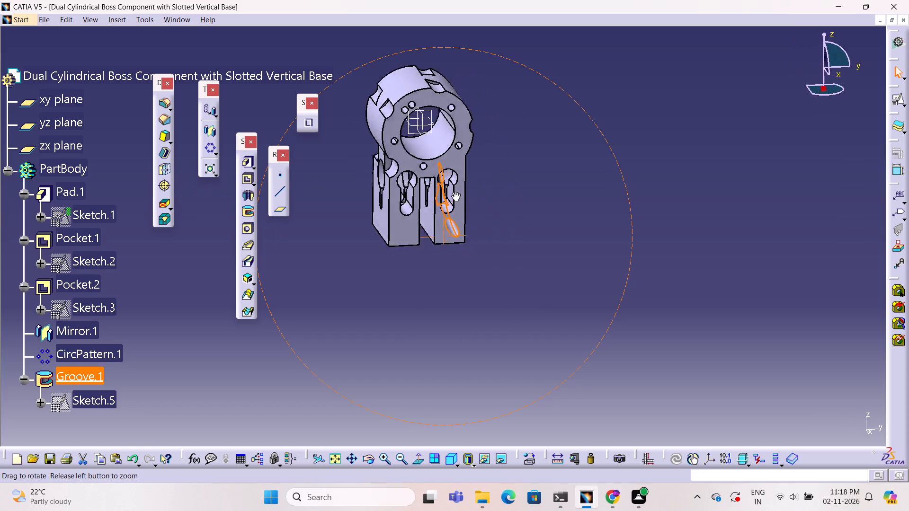
ctrl+middle_drag(454, 192, 438, 93)
ctrl+right_drag(454, 192, 438, 93)
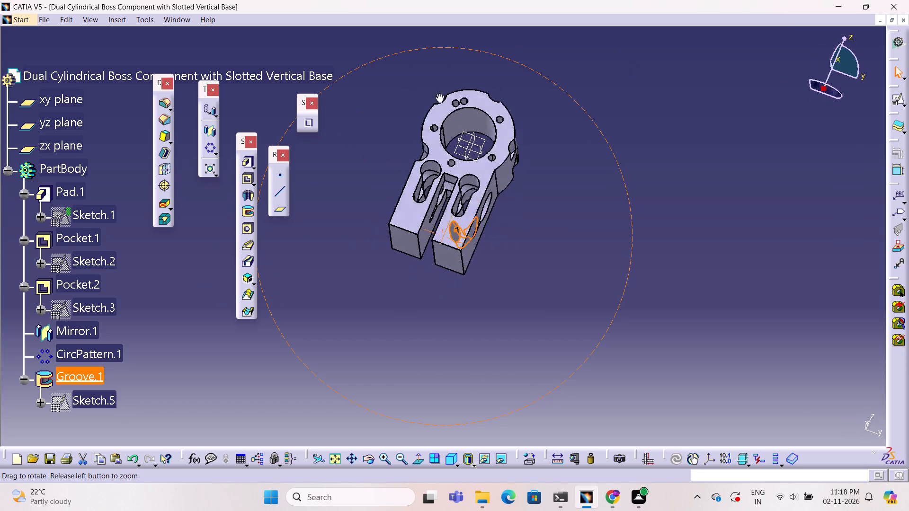
ctrl+middle_drag(438, 93, 422, 111)
ctrl+right_drag(438, 93, 427, 133)
ctrl+middle_drag(416, 140, 427, 133)
right_click(431, 136)
ctrl+middle_drag(566, 244, 241, 214)
ctrl+right_drag(566, 244, 241, 214)
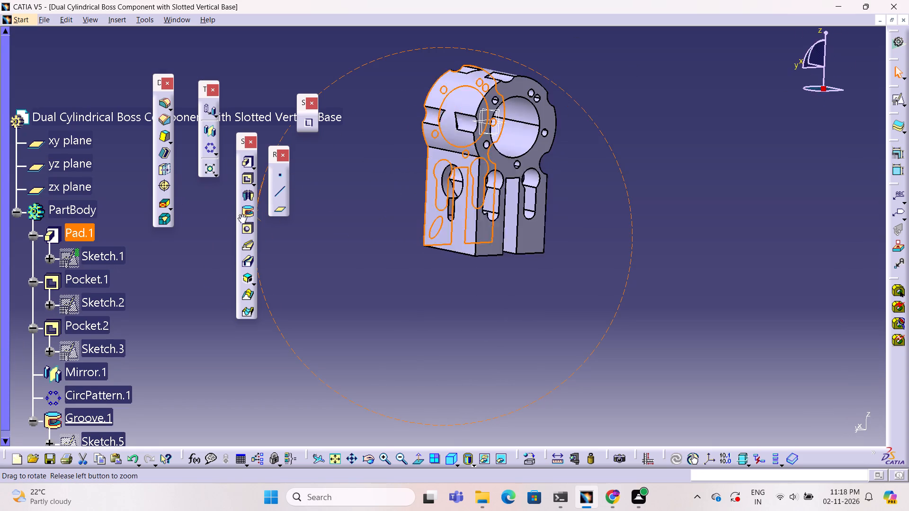
ctrl+middle_drag(241, 214, 386, 228)
ctrl+right_drag(241, 214, 386, 228)
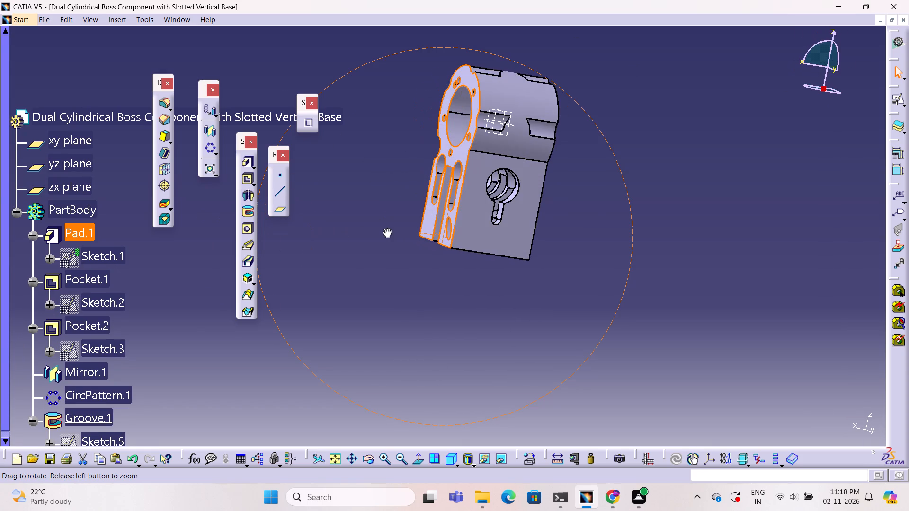
ctrl+middle_drag(386, 228, 496, 245)
ctrl+right_drag(386, 228, 496, 245)
ctrl+right_click(496, 244)
ctrl+right_click(498, 244)
click(631, 229)
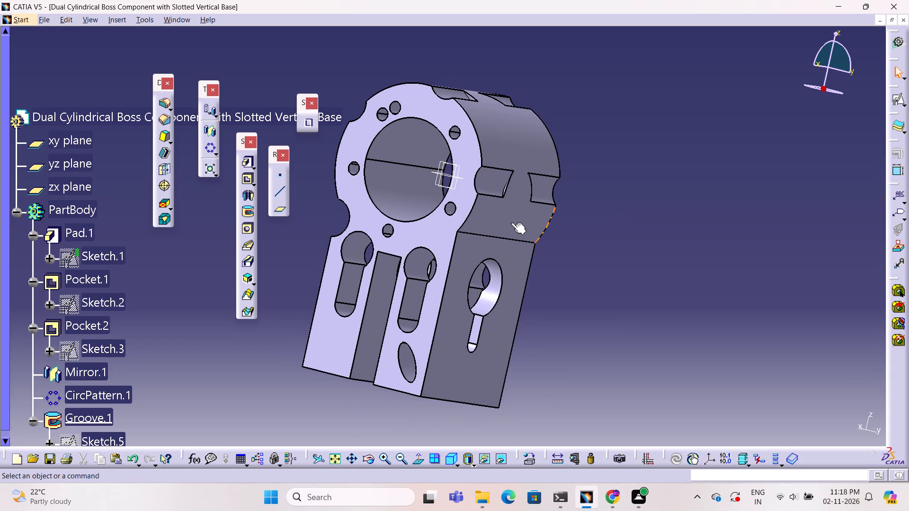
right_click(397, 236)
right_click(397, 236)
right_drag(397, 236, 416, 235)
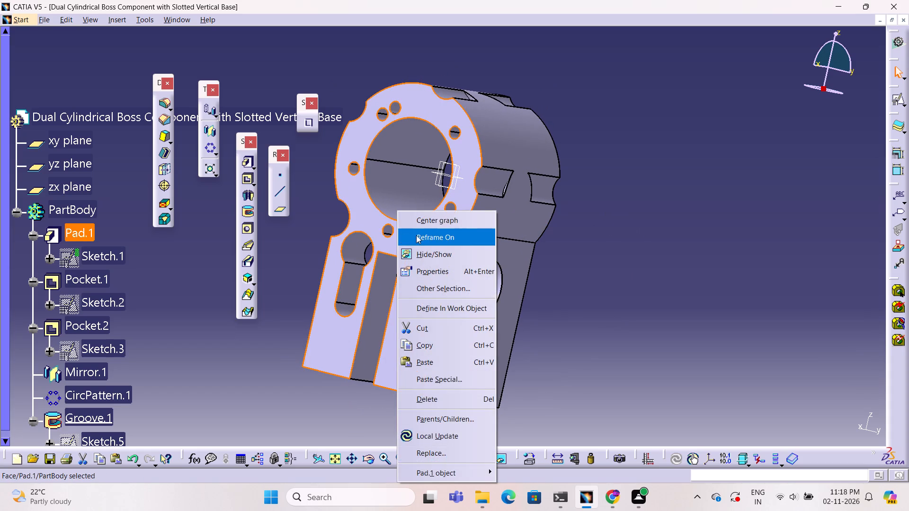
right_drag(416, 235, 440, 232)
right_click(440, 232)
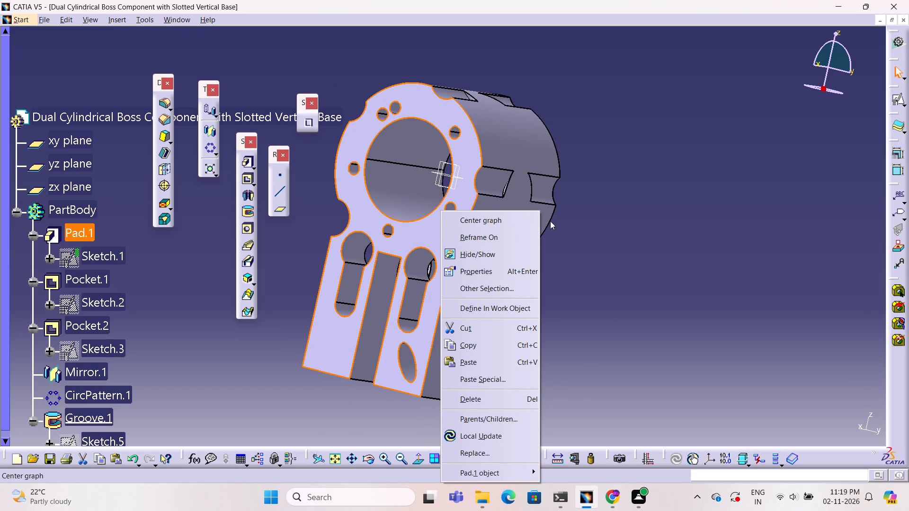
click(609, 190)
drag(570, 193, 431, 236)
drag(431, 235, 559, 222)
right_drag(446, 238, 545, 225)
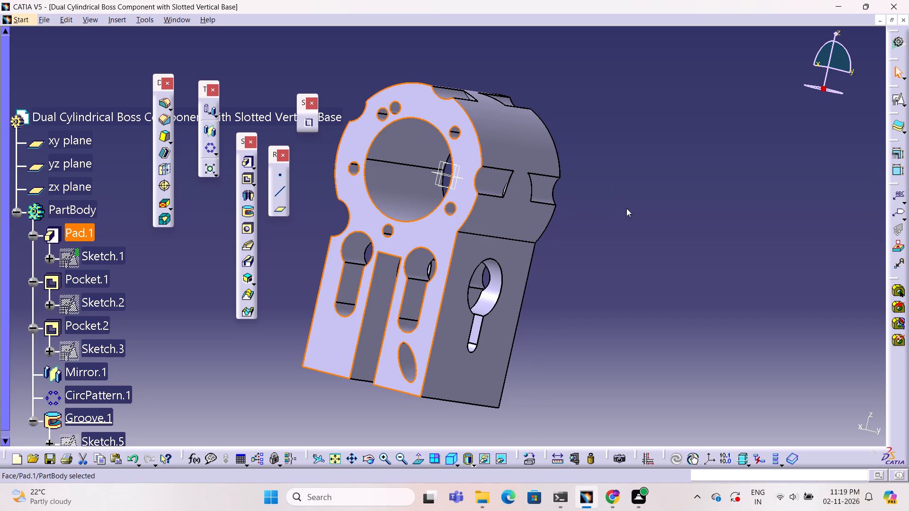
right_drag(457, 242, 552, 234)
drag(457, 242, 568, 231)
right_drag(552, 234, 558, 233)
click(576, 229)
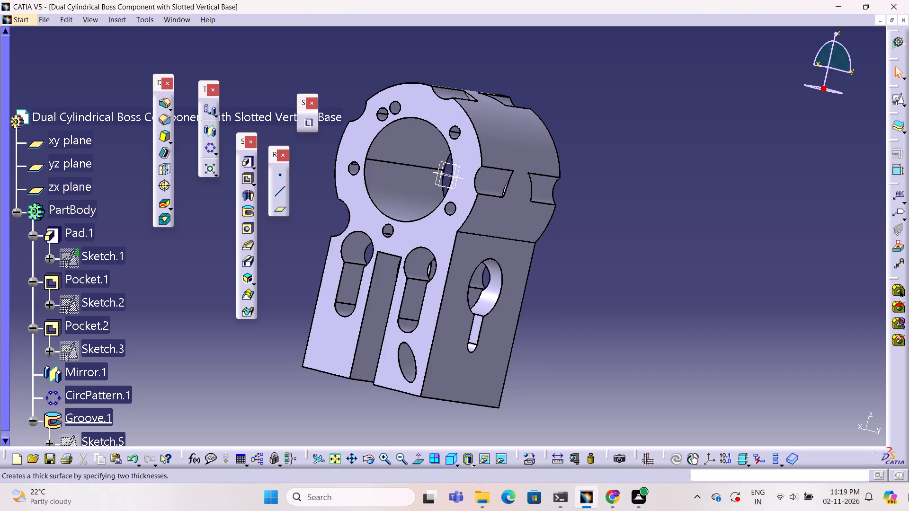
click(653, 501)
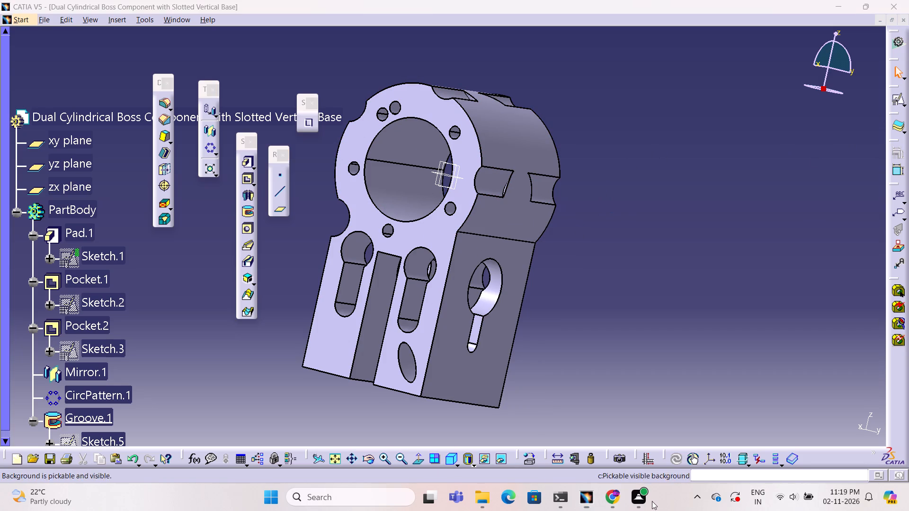
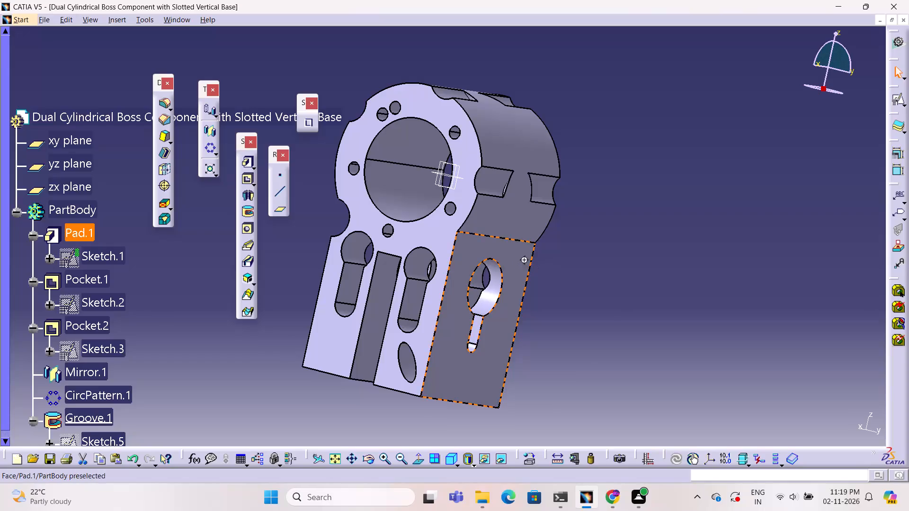
Delete Sketch.5 together with the dependent elliptical groove on the leg.
right_drag(523, 259, 640, 263)
click(642, 263)
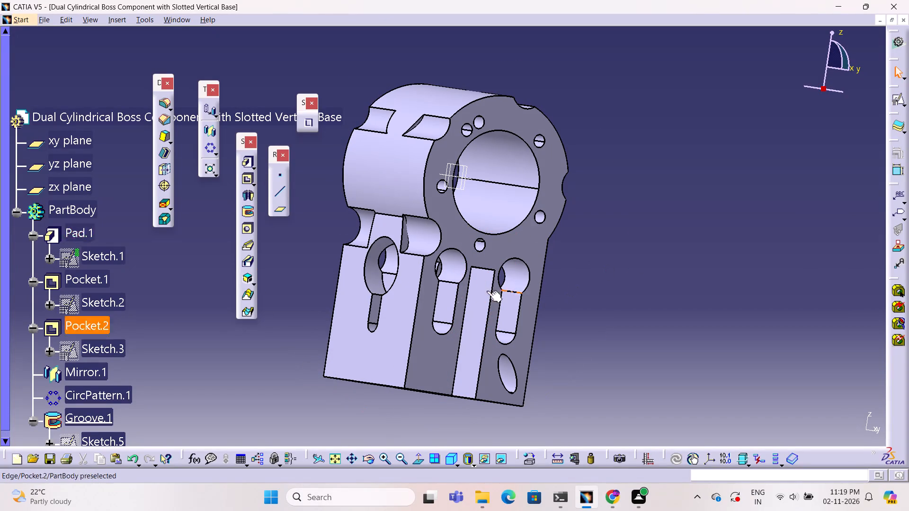
scroll(211, 311, down, 1)
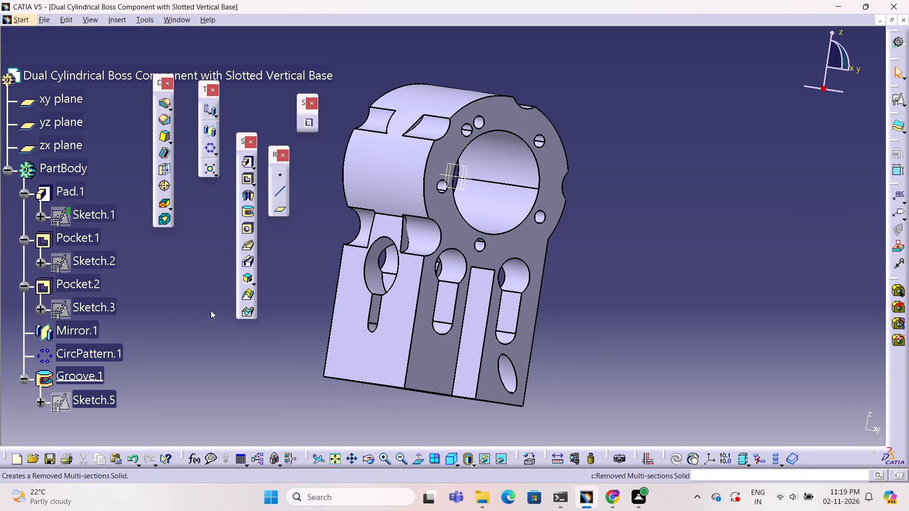
right_click(91, 404)
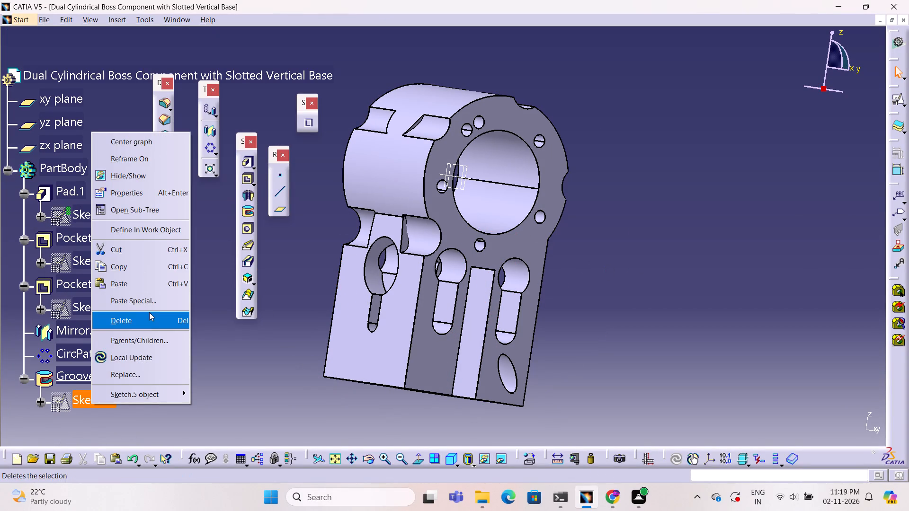
click(150, 320)
click(826, 422)
click(815, 424)
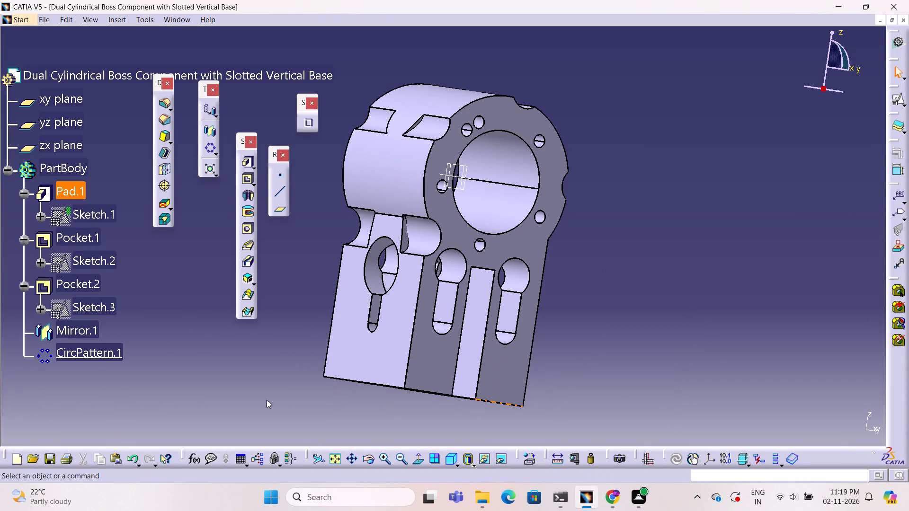
Delete the circular pattern CircPattern.1 around the boss.
right_click(73, 355)
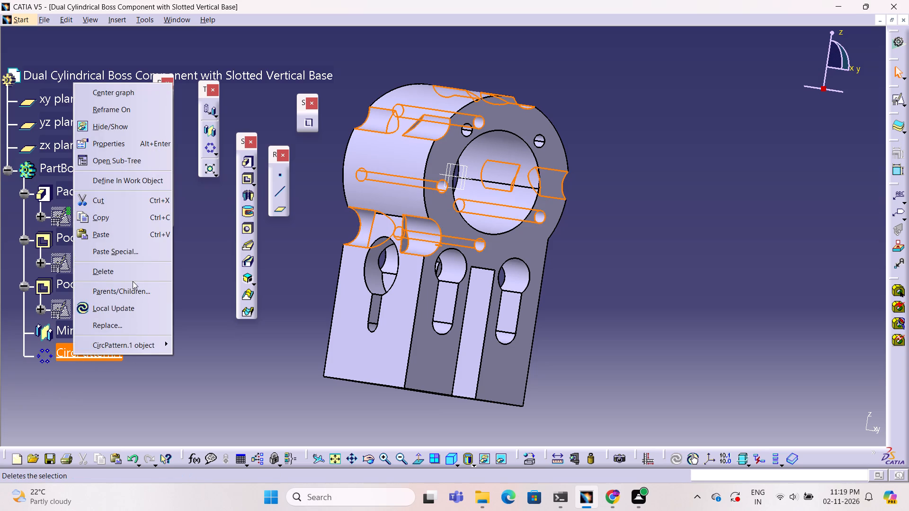
click(131, 268)
Delete Sketch.3 together with its dependent Pocket.2 and Mirror.1.
right_click(100, 308)
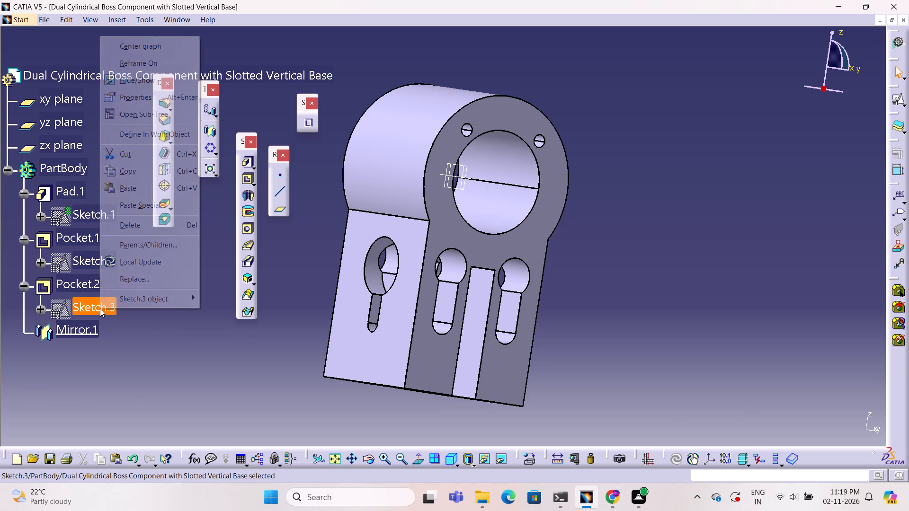
click(160, 223)
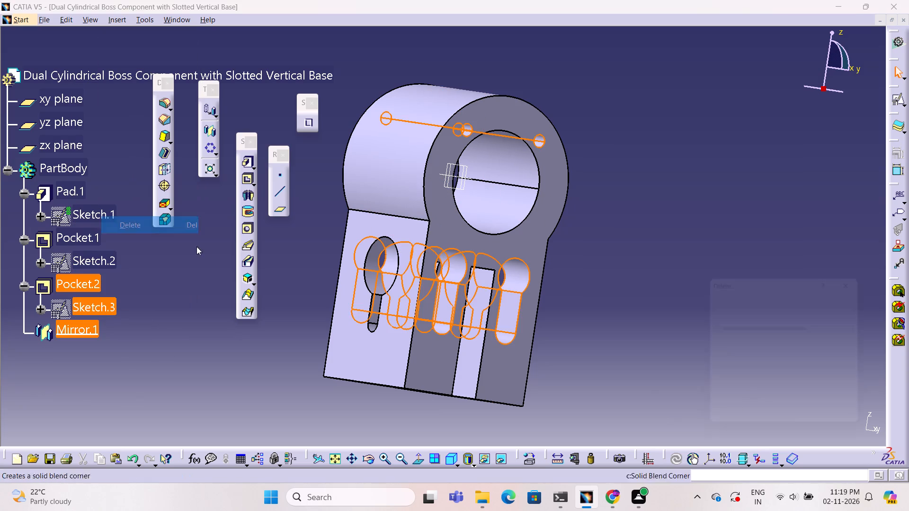
click(801, 427)
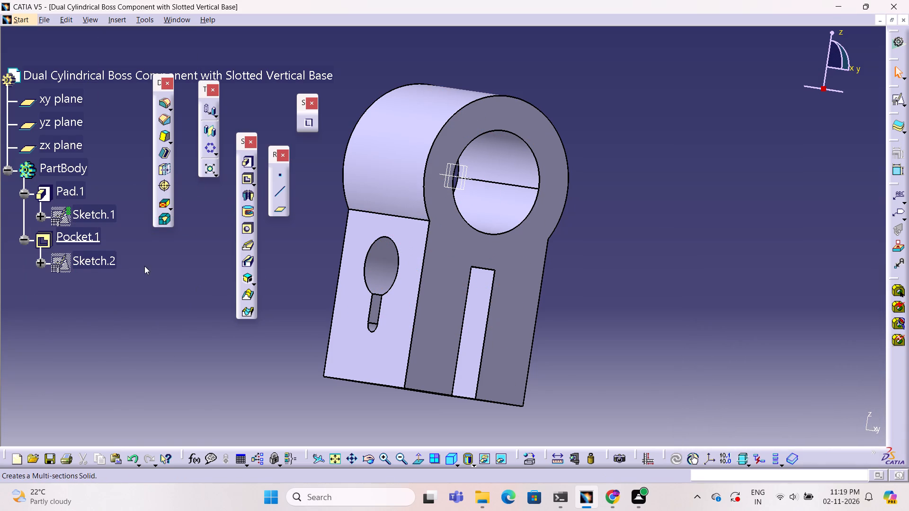
Delete Sketch.2 together with its dependent keyhole Pocket.1, including all children.
right_click(110, 264)
click(178, 403)
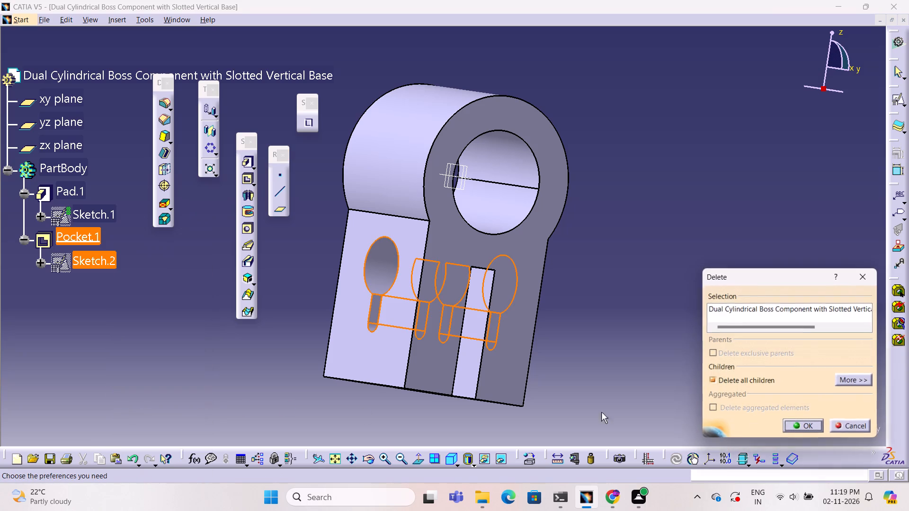
click(806, 434)
click(792, 425)
click(554, 379)
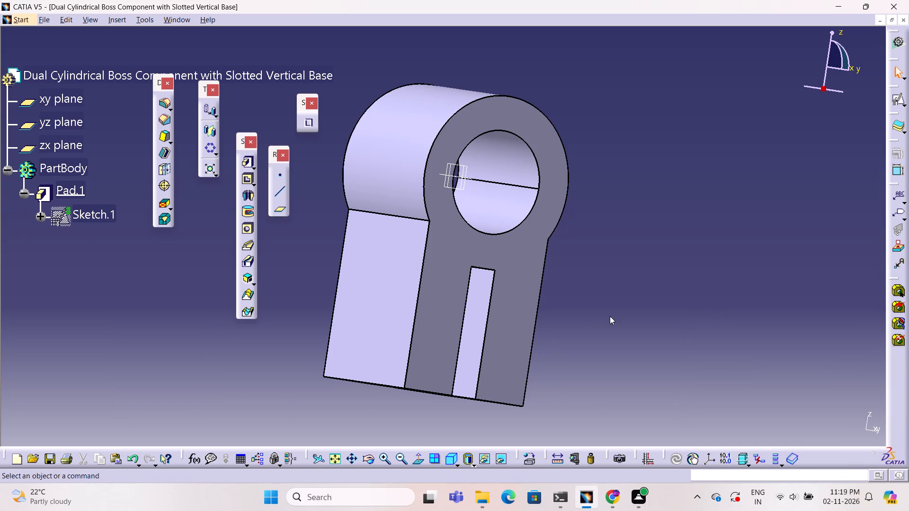
Open a positioned sketch on the yz plane with implicit origin and orientation.
ctrl+middle_drag(626, 315, 564, 331)
ctrl+right_drag(626, 316, 564, 331)
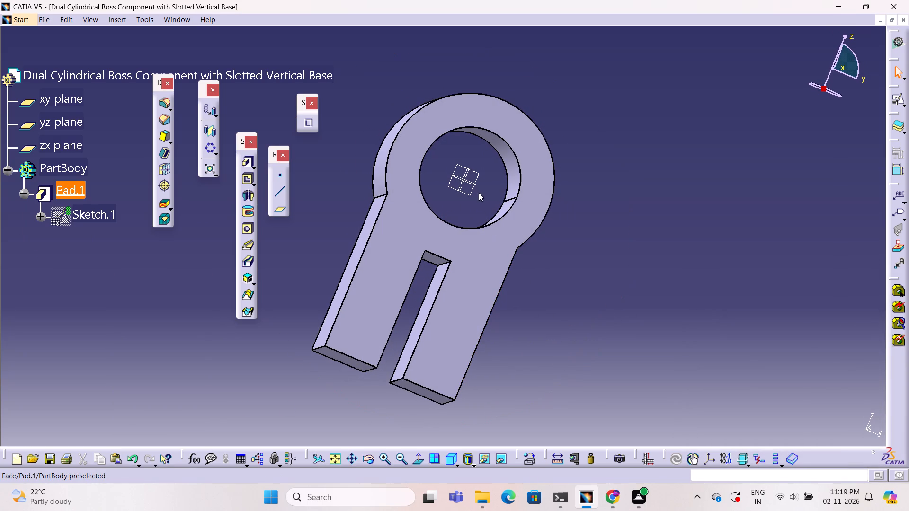
click(475, 178)
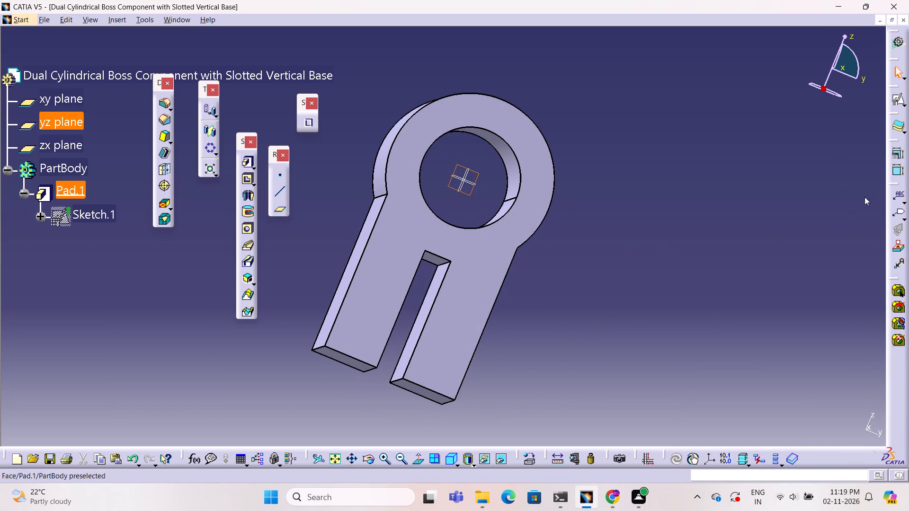
click(893, 101)
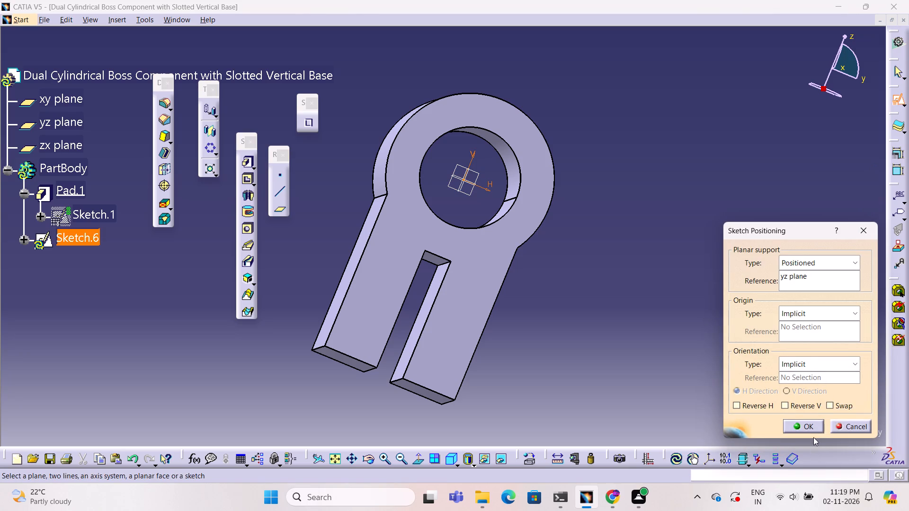
click(815, 430)
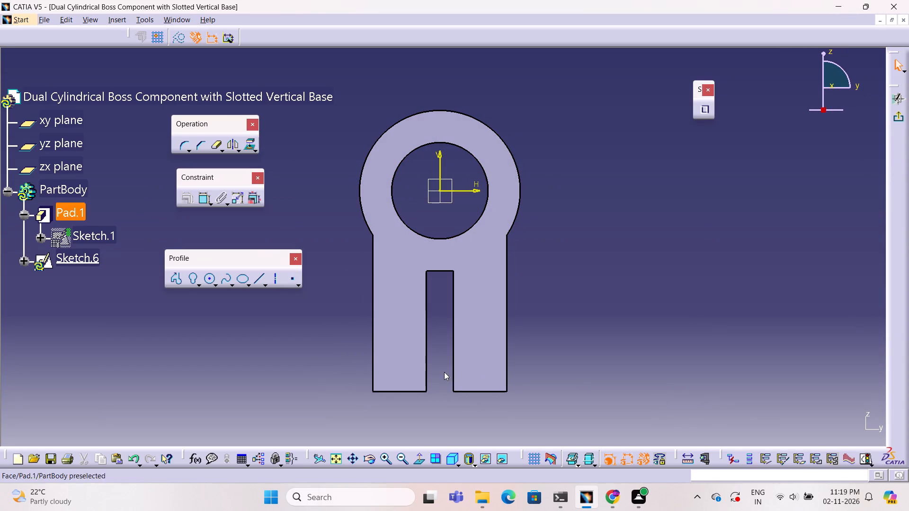
Sketch two concentric circles beside the boss, centred on the horizontal axis about 81 mm from the origin, with radii about 12.6 and 23 mm.
click(207, 278)
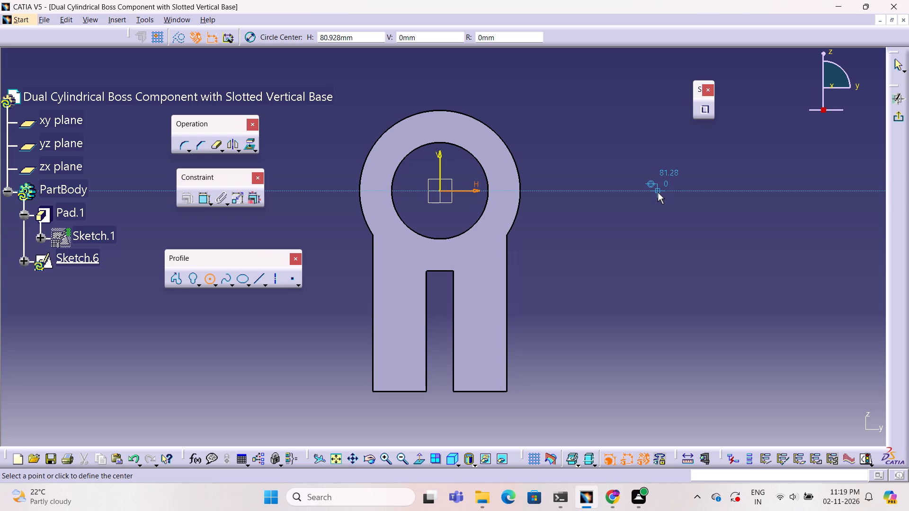
click(658, 193)
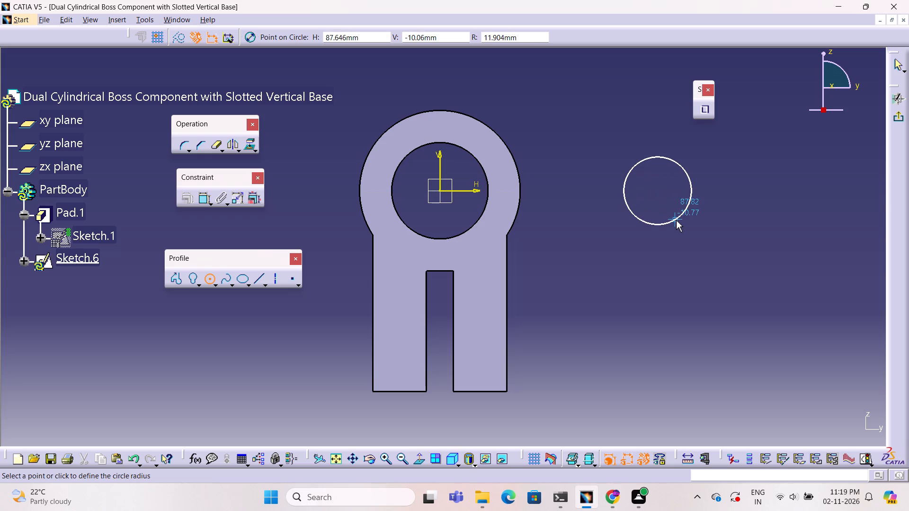
click(676, 220)
click(728, 238)
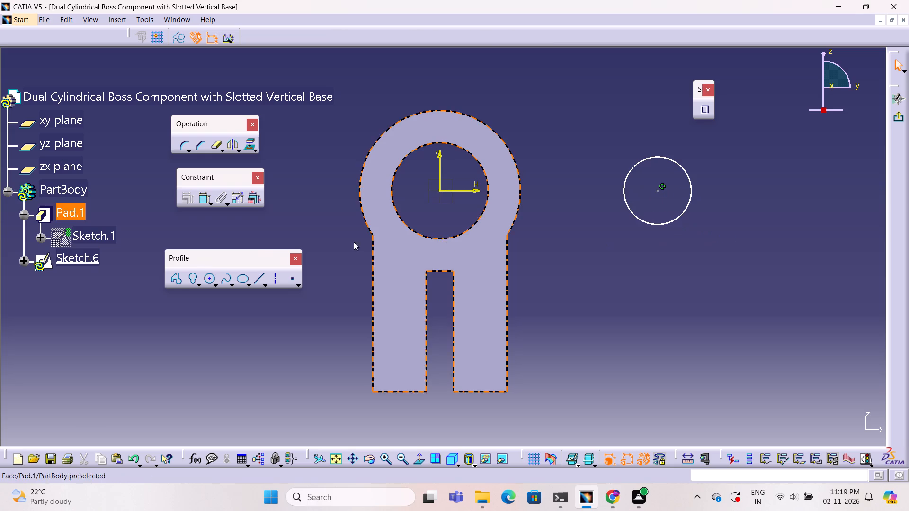
click(206, 278)
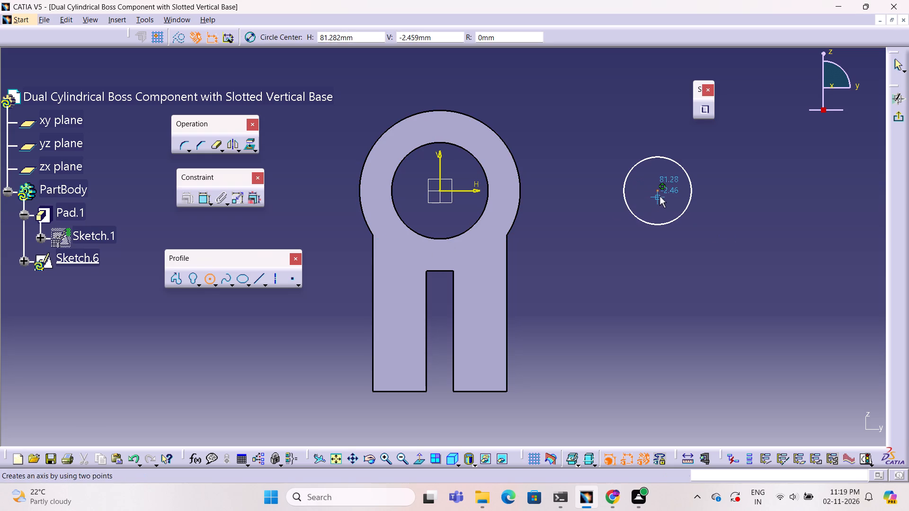
click(659, 192)
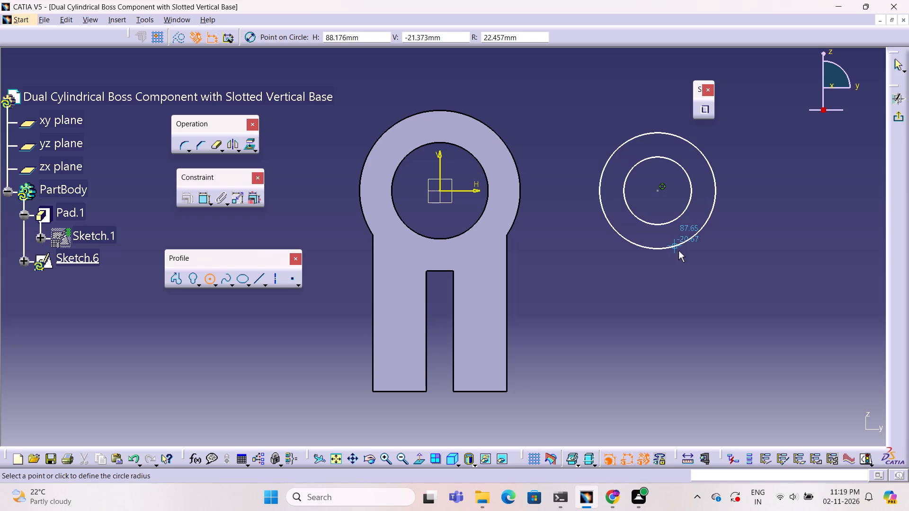
click(678, 251)
click(738, 249)
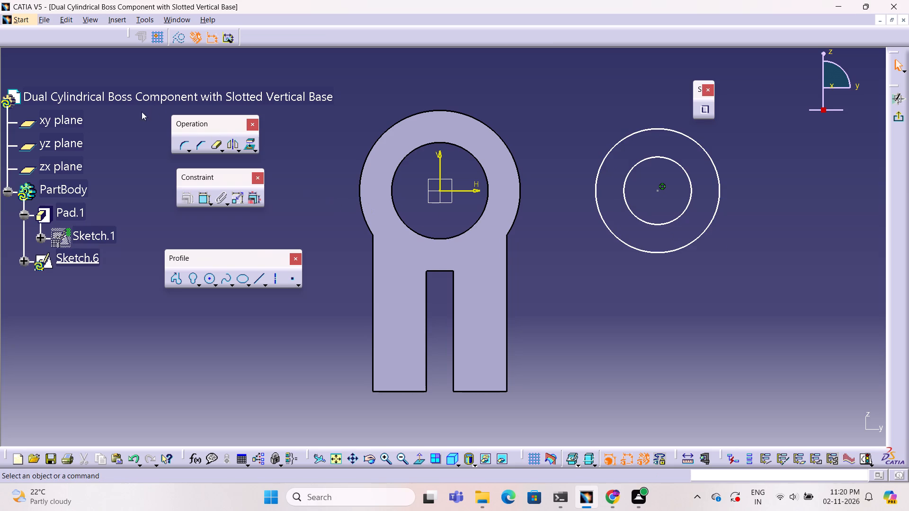
Dimension the inner circle as a diameter and set it to 20 mm.
click(204, 198)
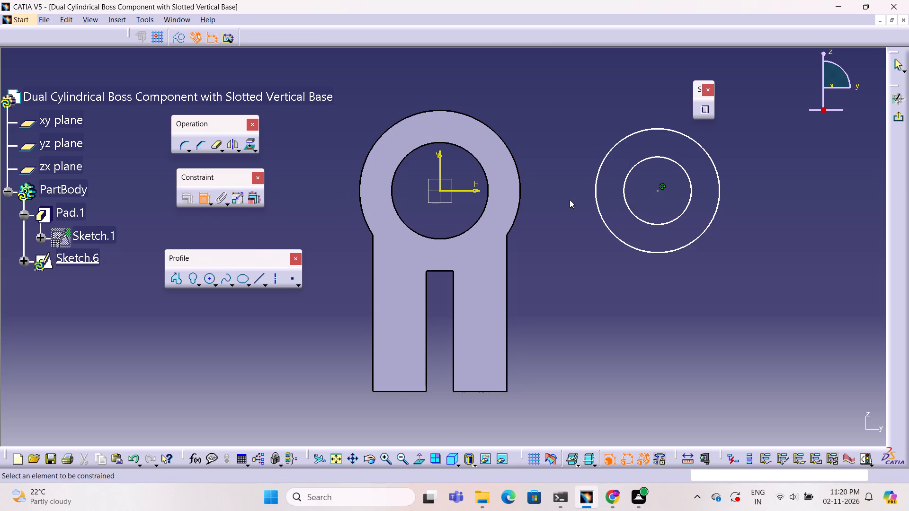
click(688, 208)
click(686, 307)
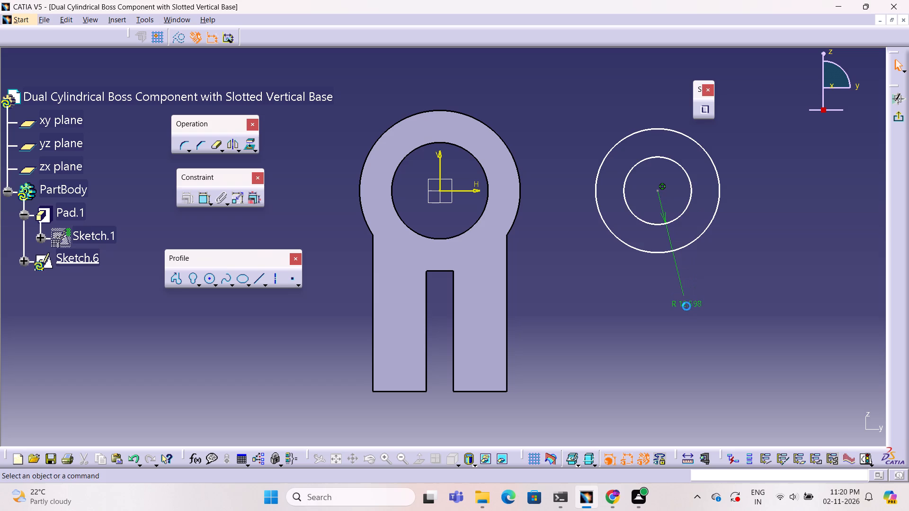
double_click(688, 300)
click(762, 396)
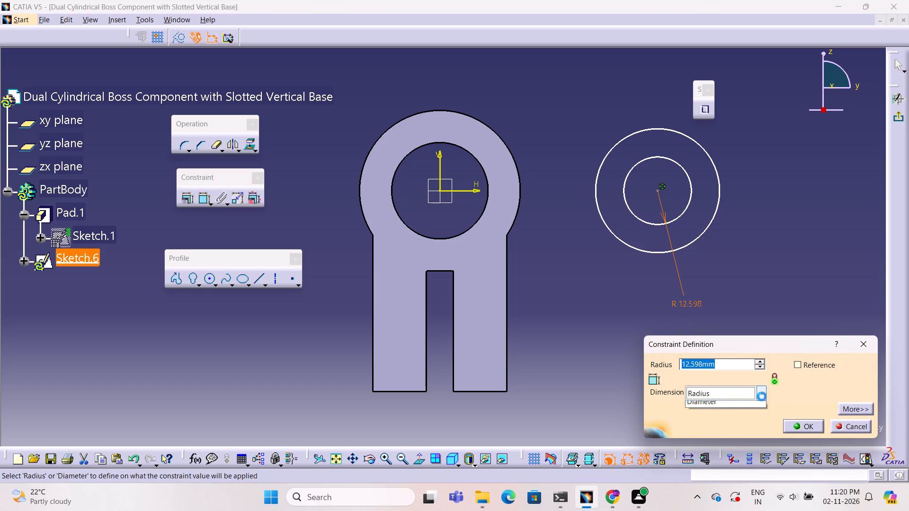
click(750, 417)
double_click(731, 365)
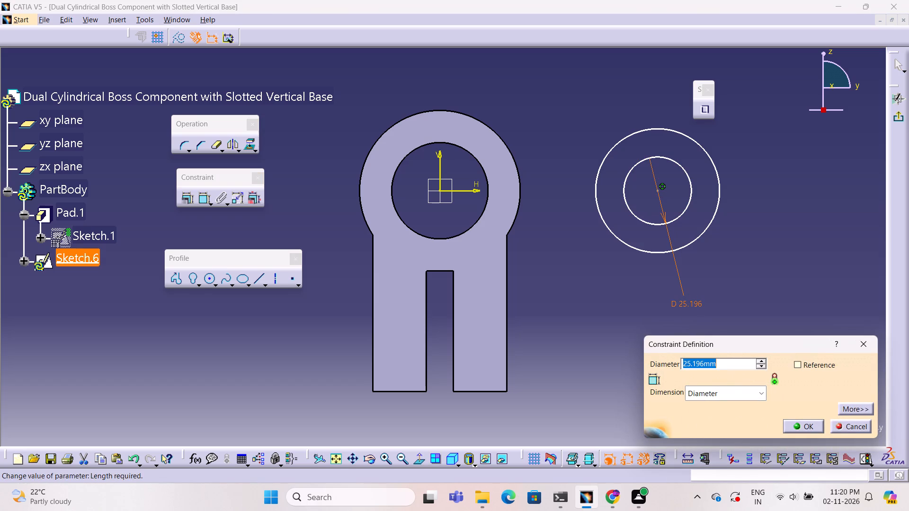
key(2)
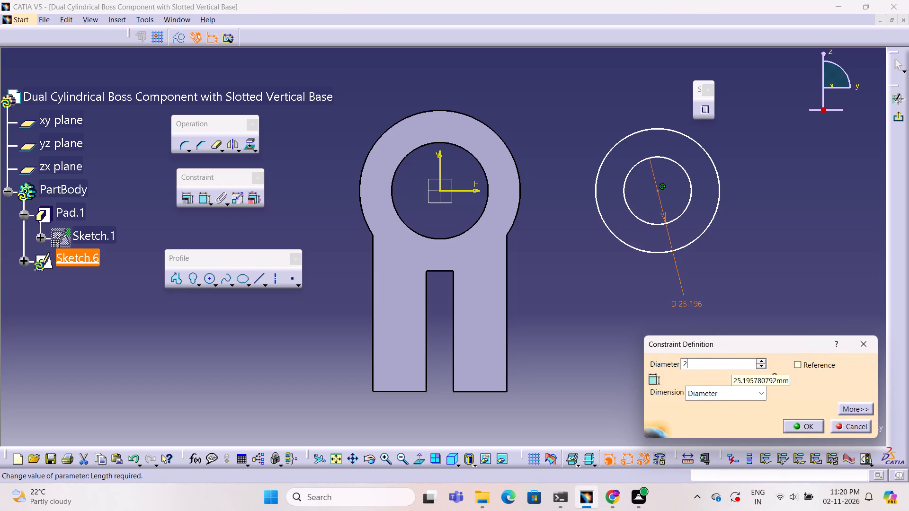
key(0)
click(798, 424)
click(606, 332)
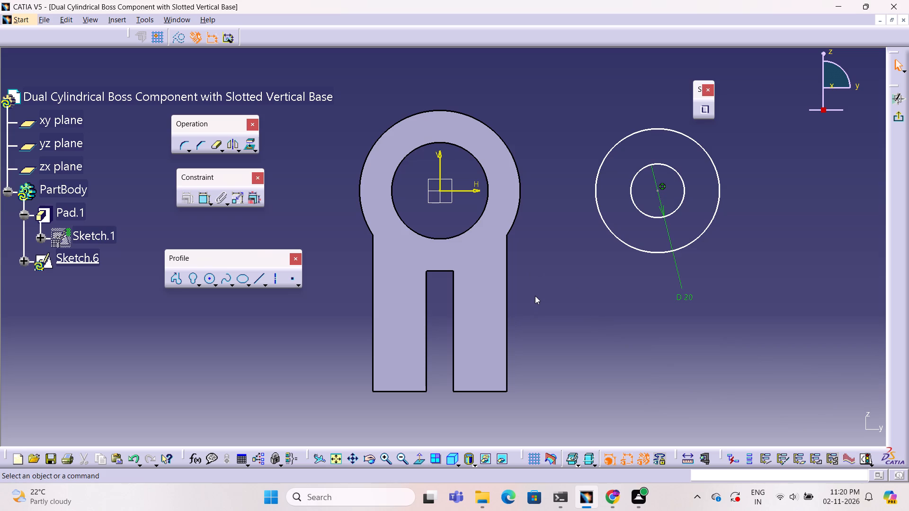
Apply an Equal constraint between the outer circle and the round outer edge of the existing boss.
click(520, 182)
ctrl+click(596, 196)
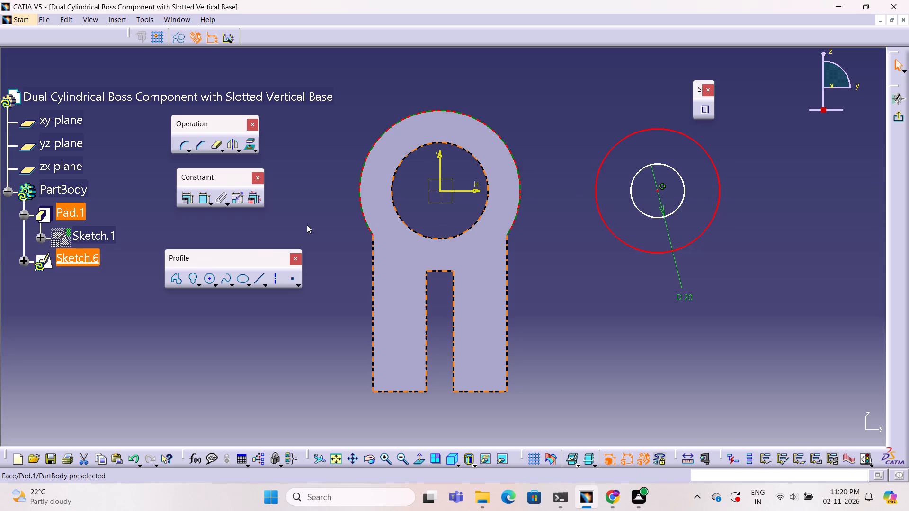
click(186, 196)
click(748, 257)
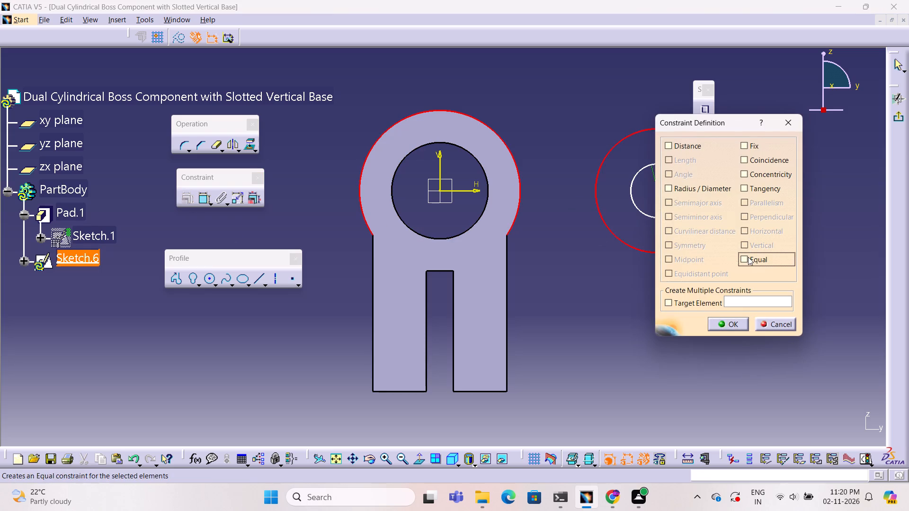
click(738, 327)
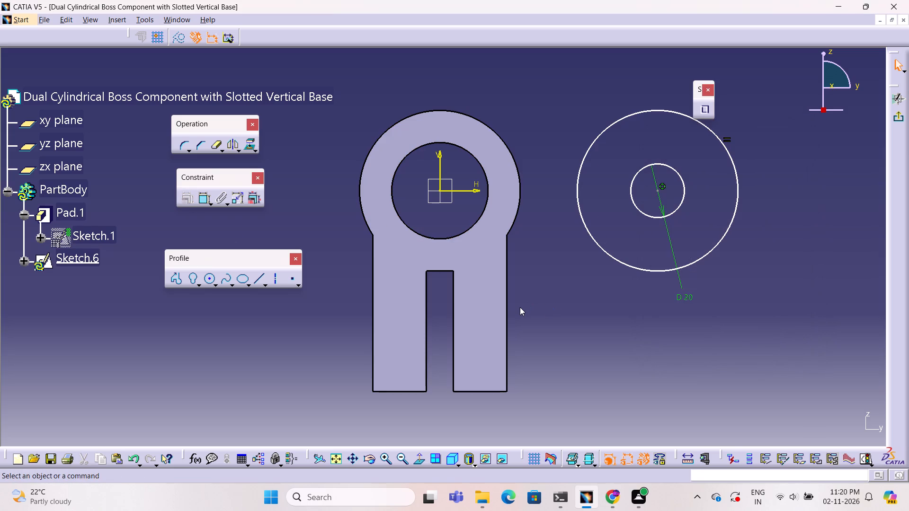
click(520, 307)
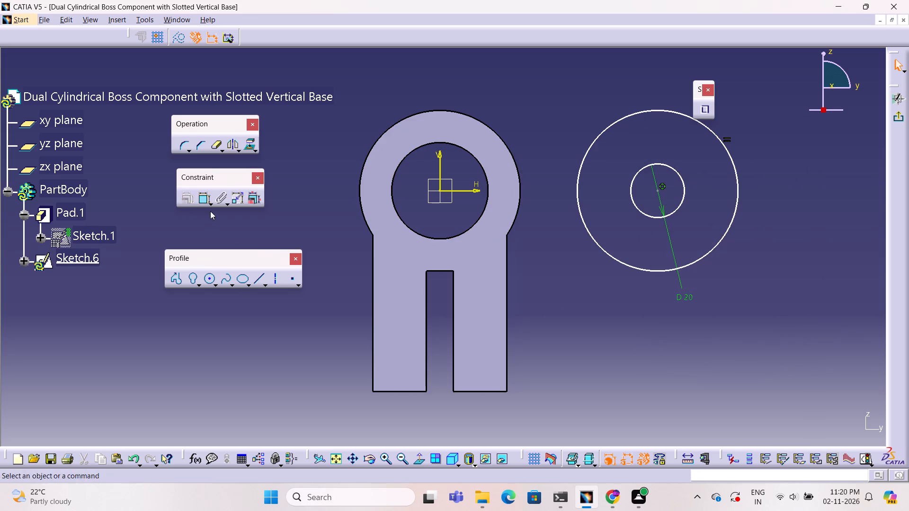
Dimension the distance between the sketch origin and the circles' common centre and set it to 100 mm.
click(205, 201)
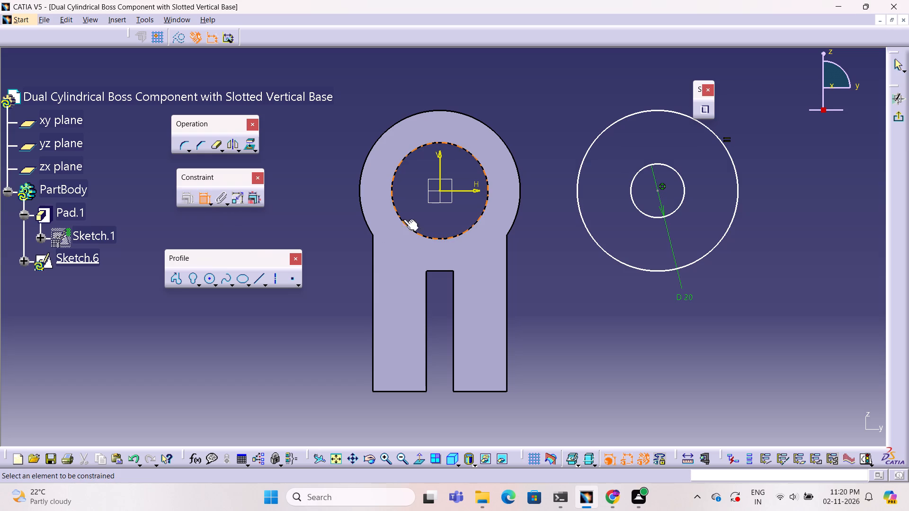
click(442, 191)
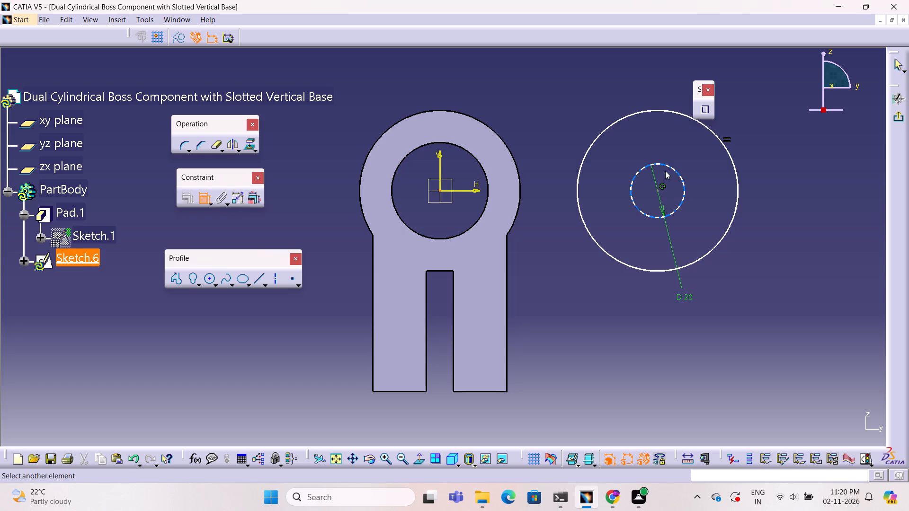
click(657, 191)
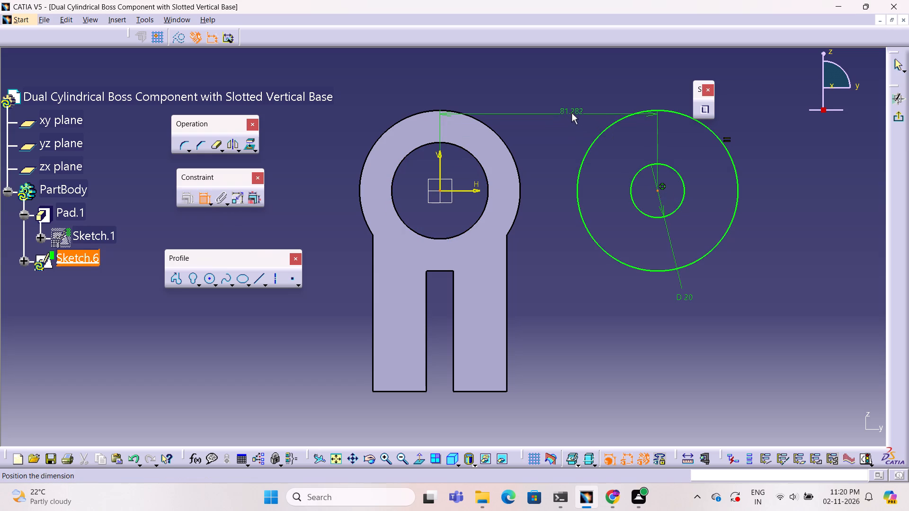
click(570, 112)
double_click(570, 109)
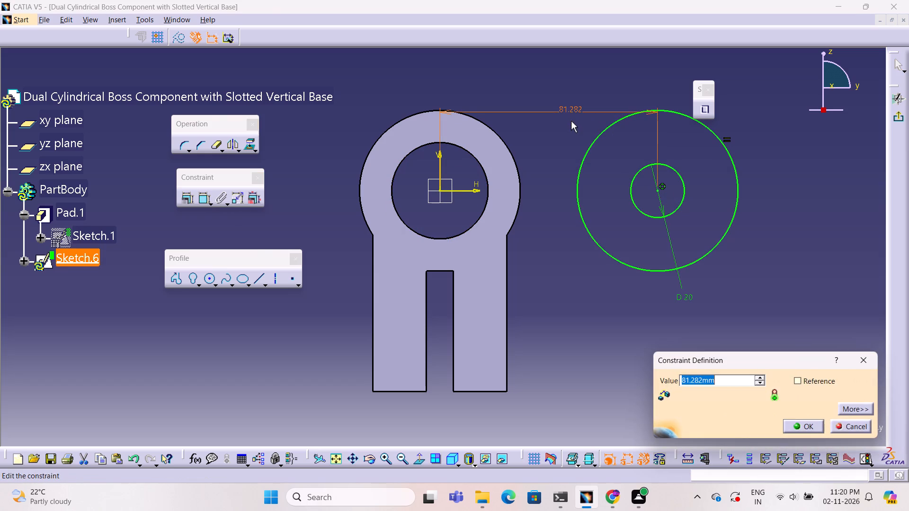
key(1)
key(0)
key(0)
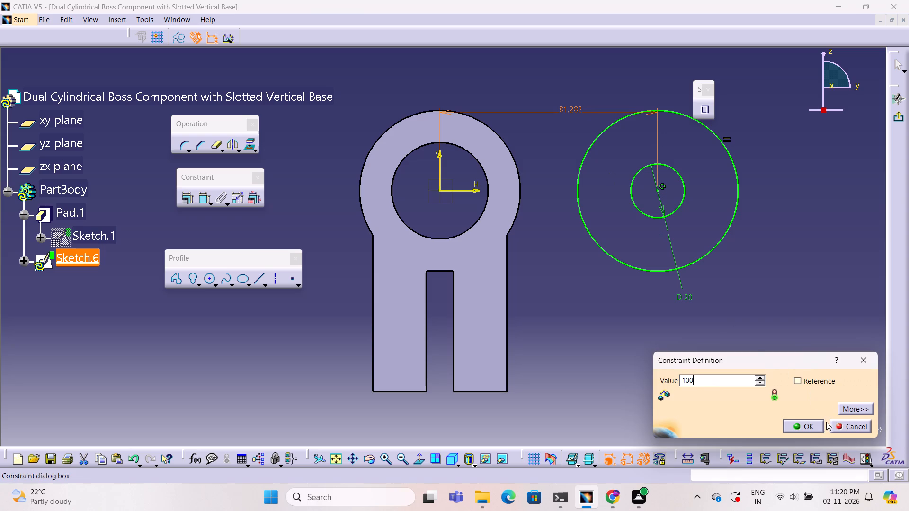
drag(818, 424, 813, 422)
click(690, 352)
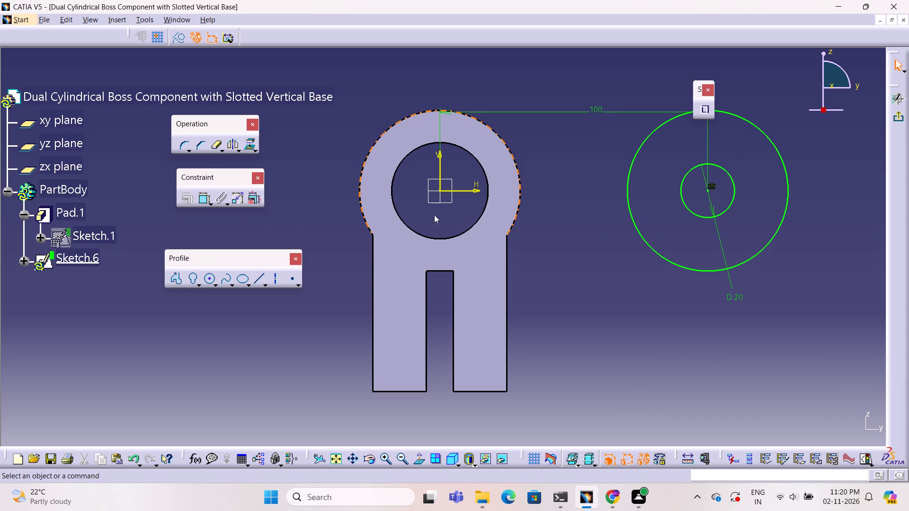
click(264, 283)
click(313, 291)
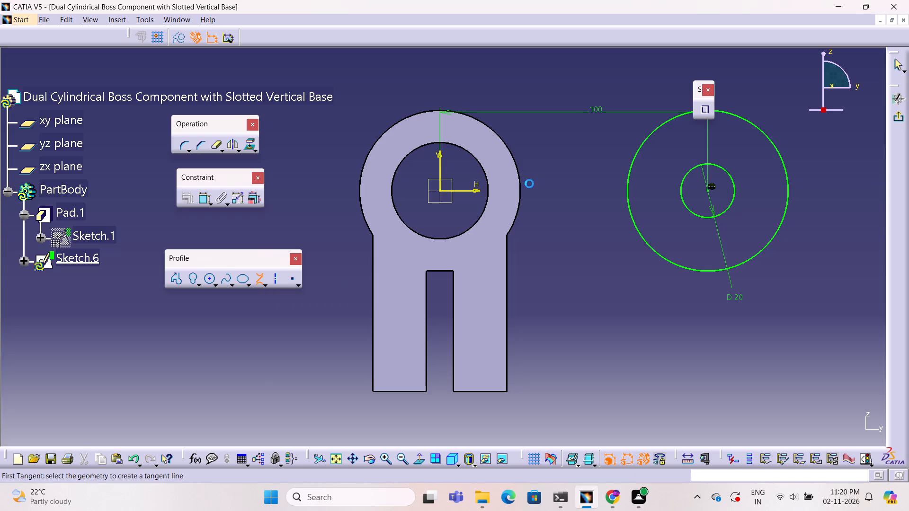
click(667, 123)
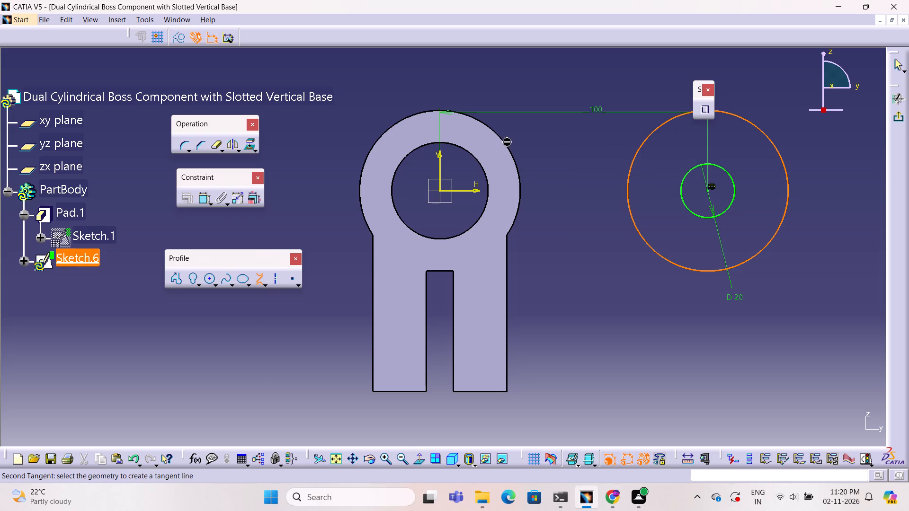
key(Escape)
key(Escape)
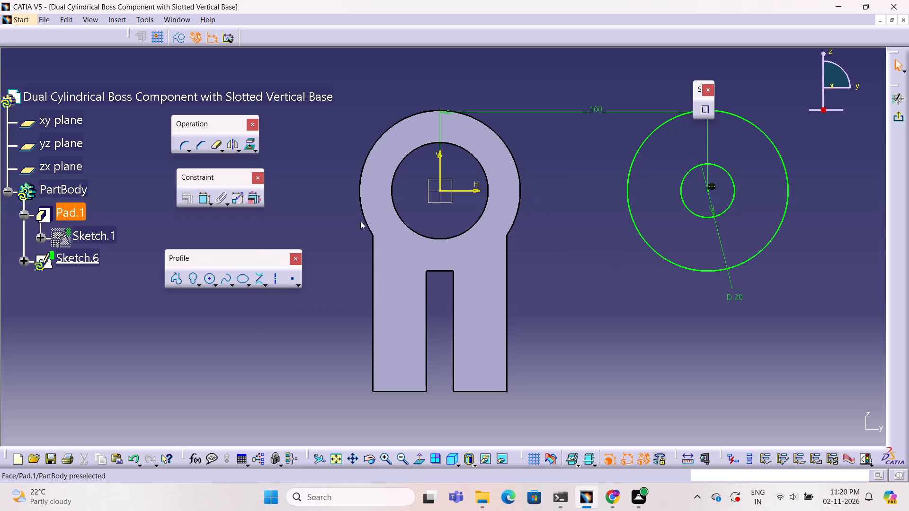
Project the round outer edge of the existing boss into the sketch.
click(515, 160)
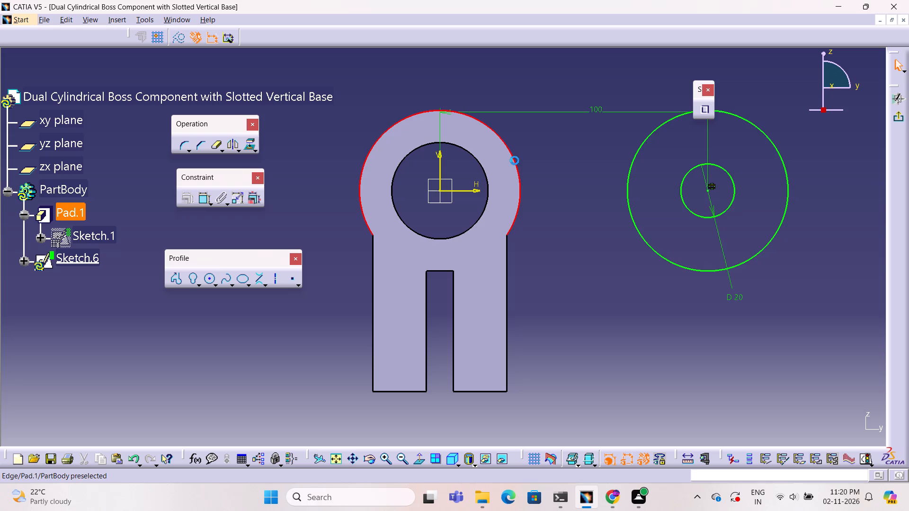
click(249, 145)
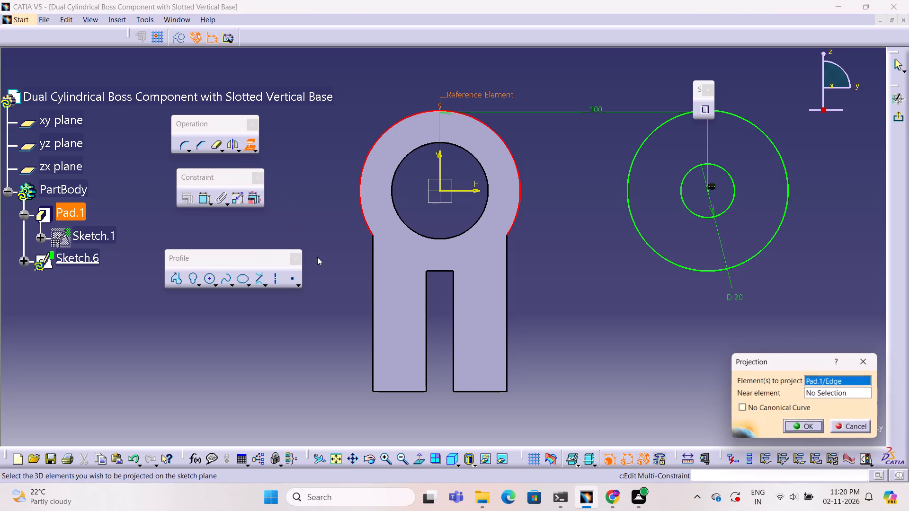
click(798, 423)
click(331, 253)
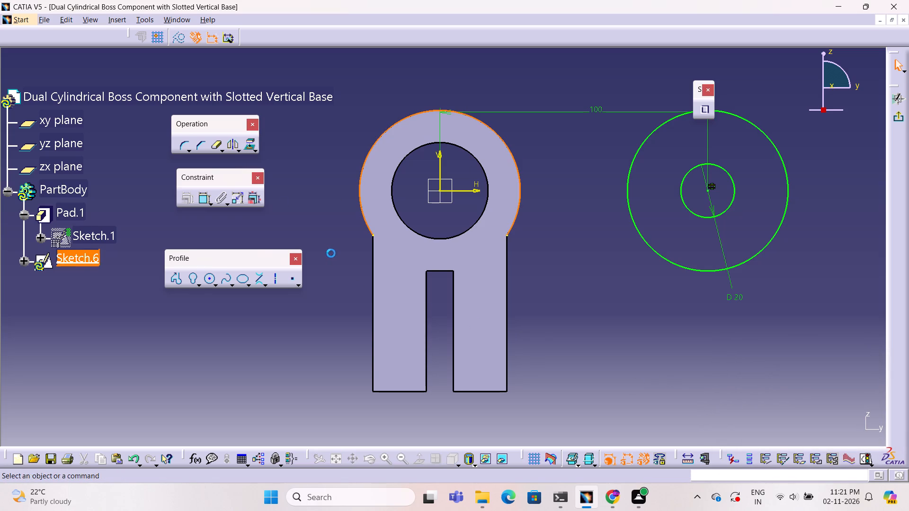
Draw two bi-tangent lines, upper and lower, between the projected boss arc and the outer circle beside it.
click(253, 282)
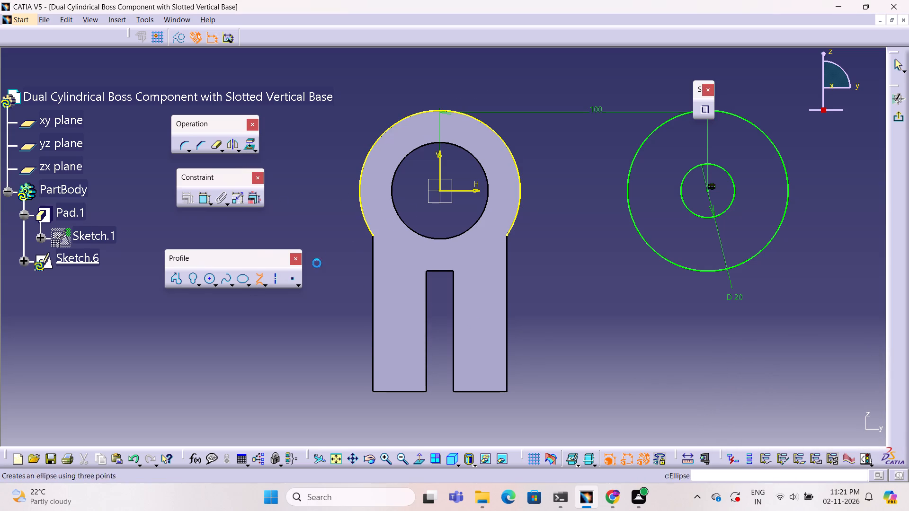
click(653, 131)
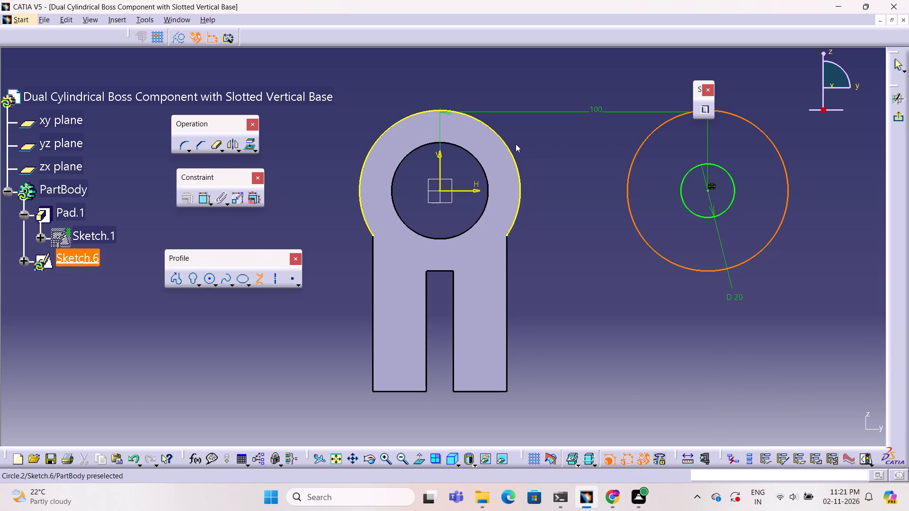
click(508, 145)
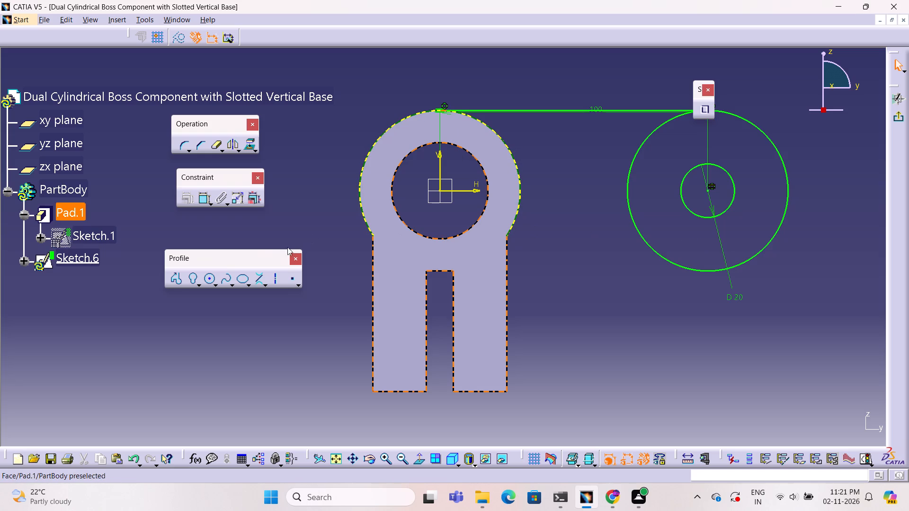
click(259, 276)
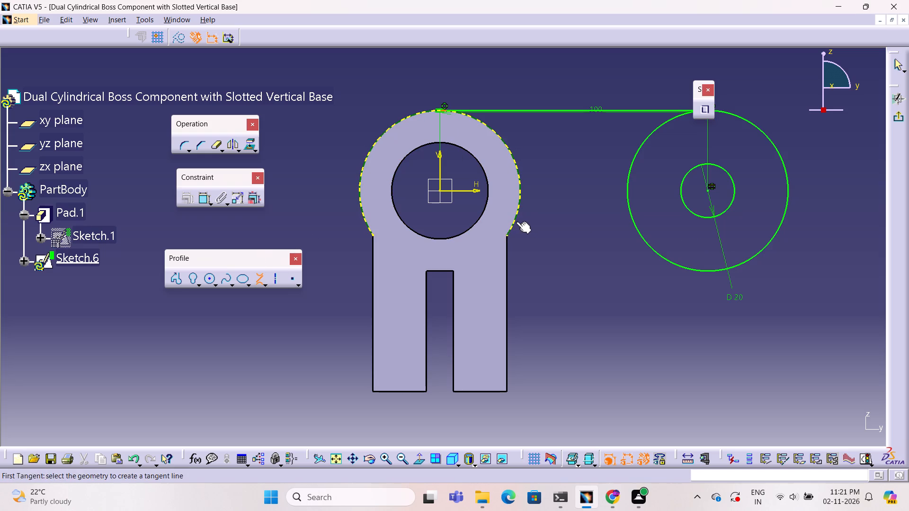
click(516, 221)
click(690, 270)
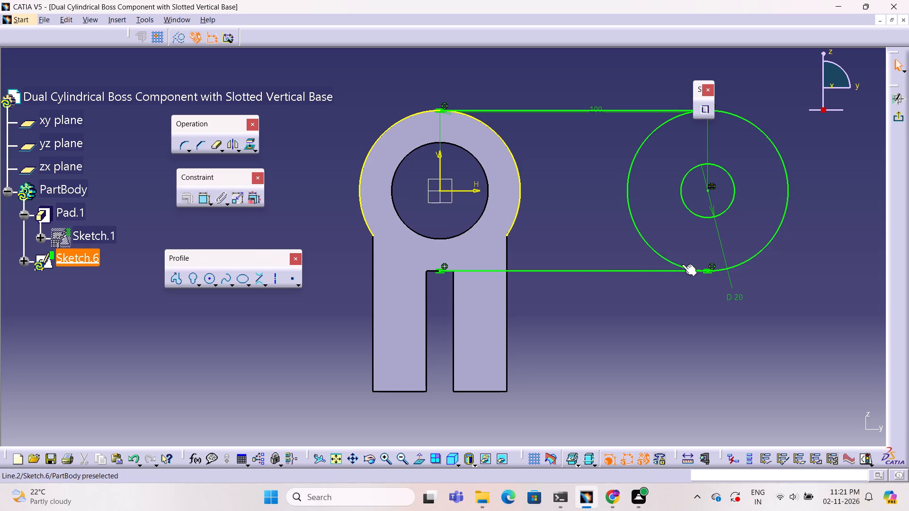
click(596, 289)
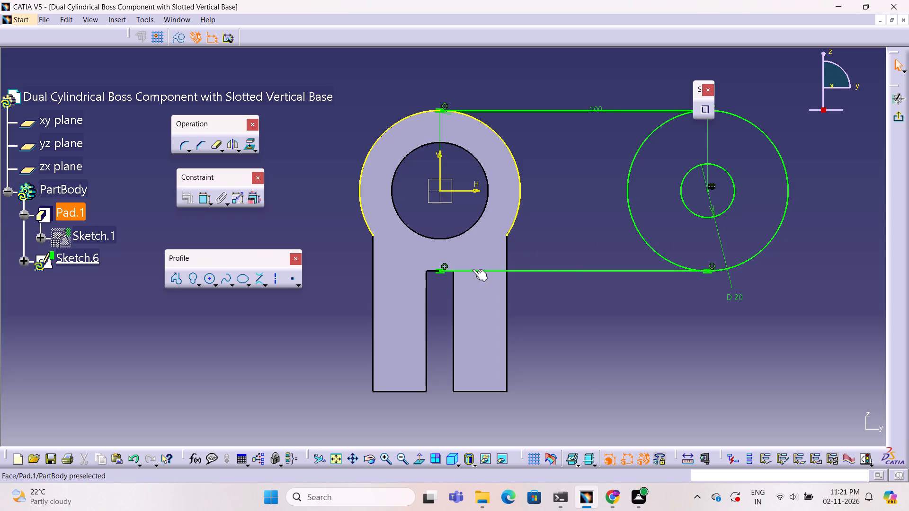
Delete the tangency and coincidence constraints at both ends of the lower bi-tangent line.
click(441, 273)
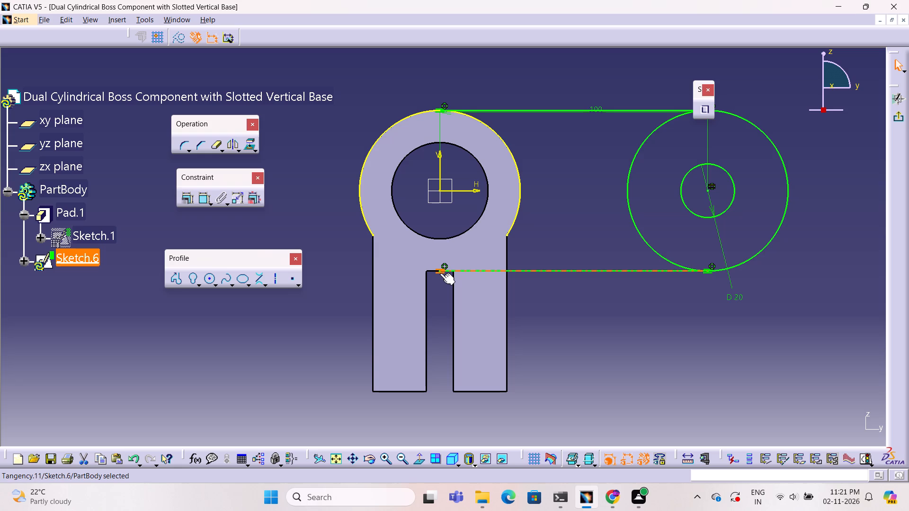
key(Delete)
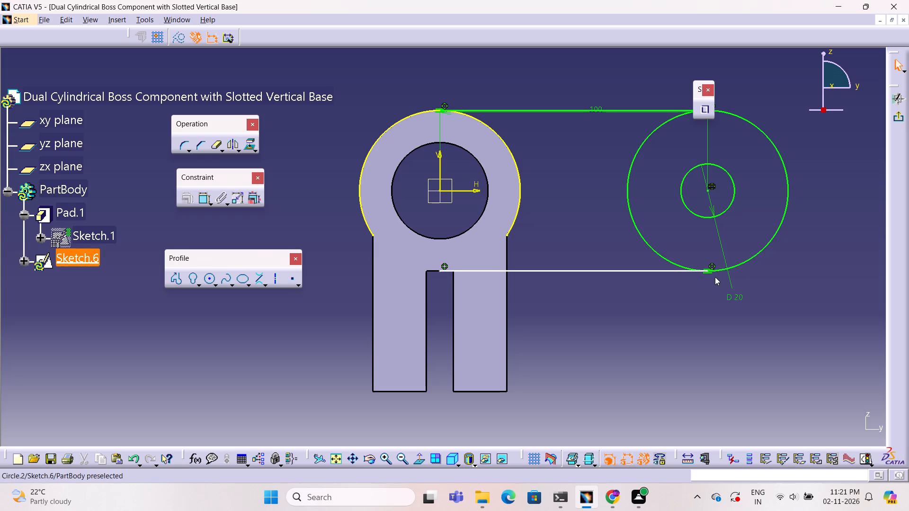
click(710, 273)
key(Delete)
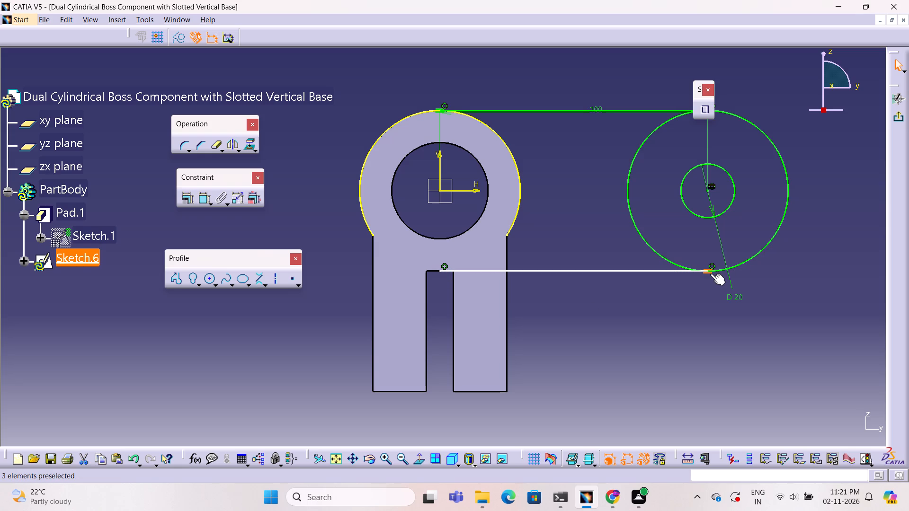
click(711, 263)
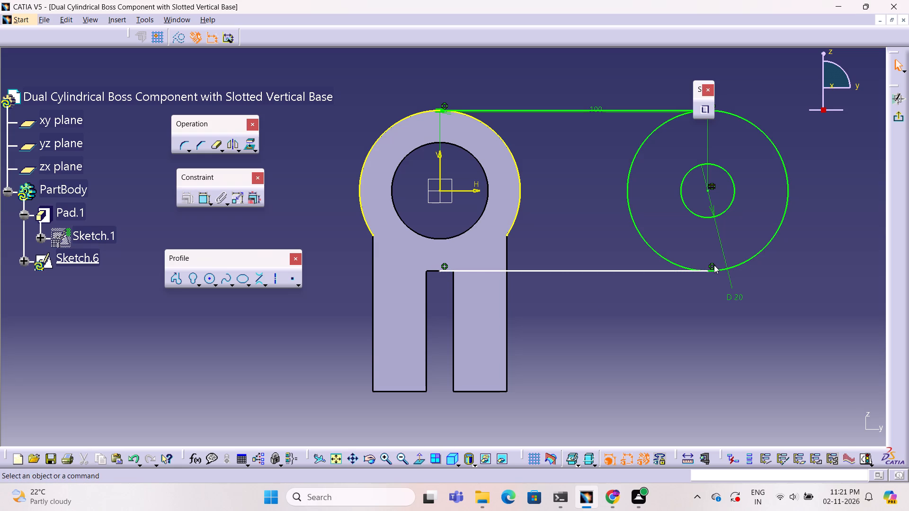
click(714, 265)
click(710, 265)
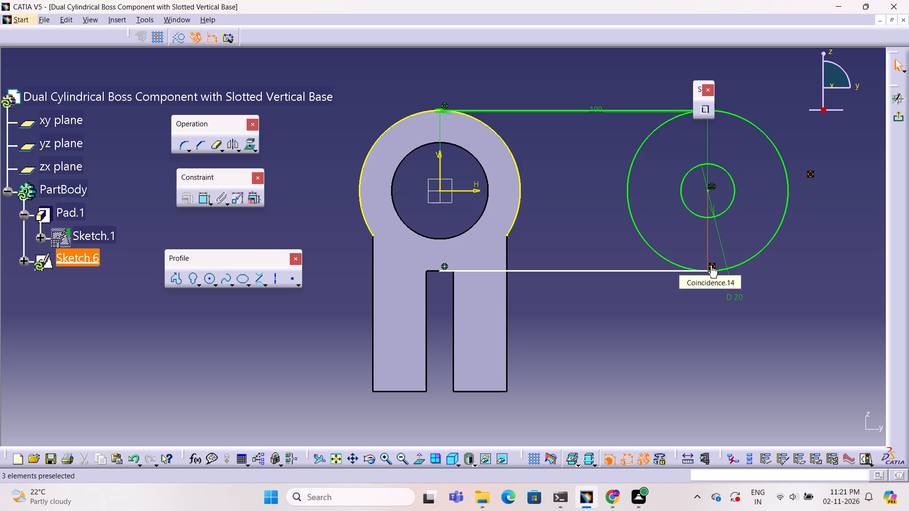
key(Delete)
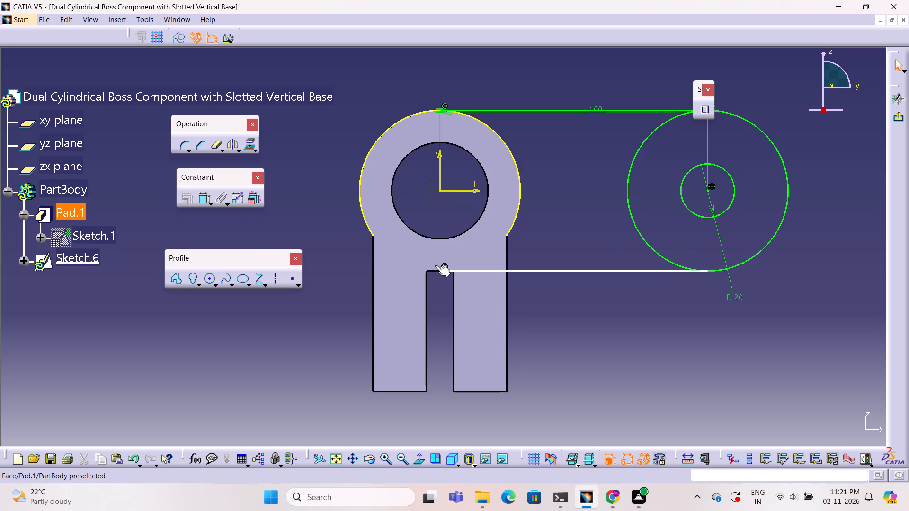
click(444, 266)
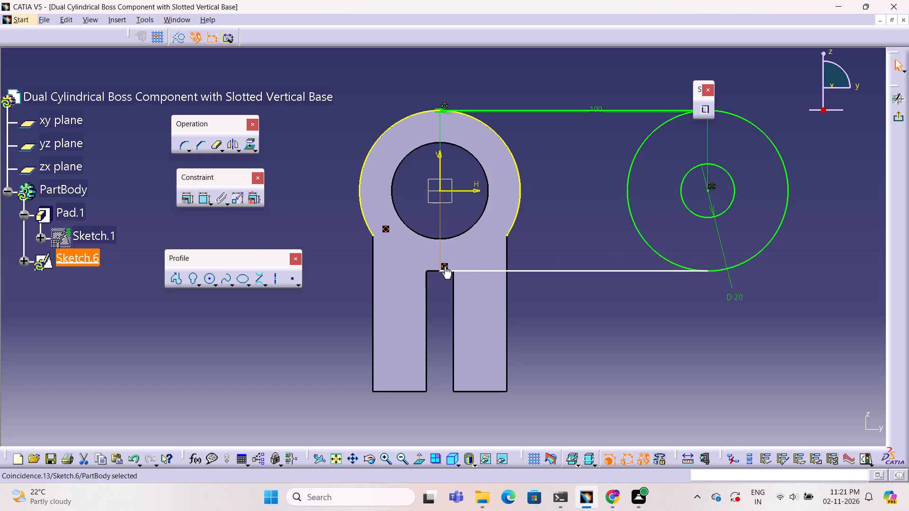
key(Delete)
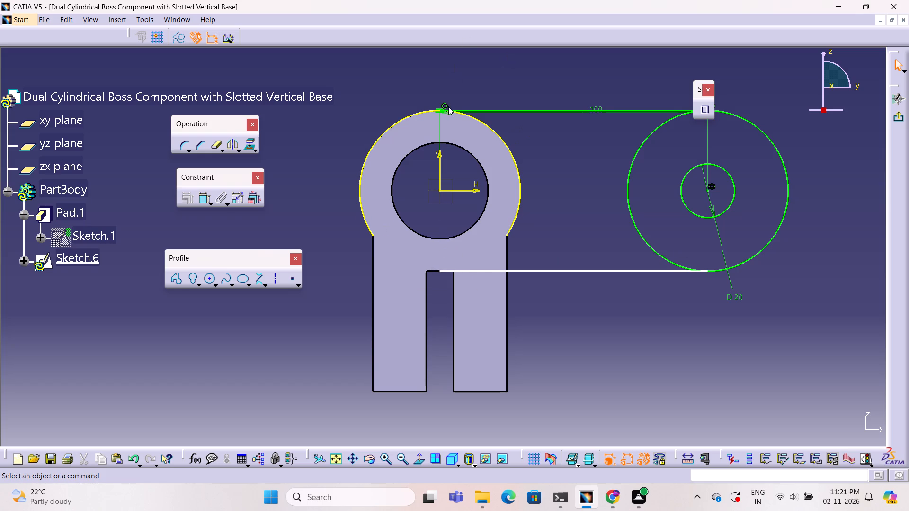
Delete the coincidence constraint at the boss end of the upper bi-tangent line.
click(444, 106)
key(Delete)
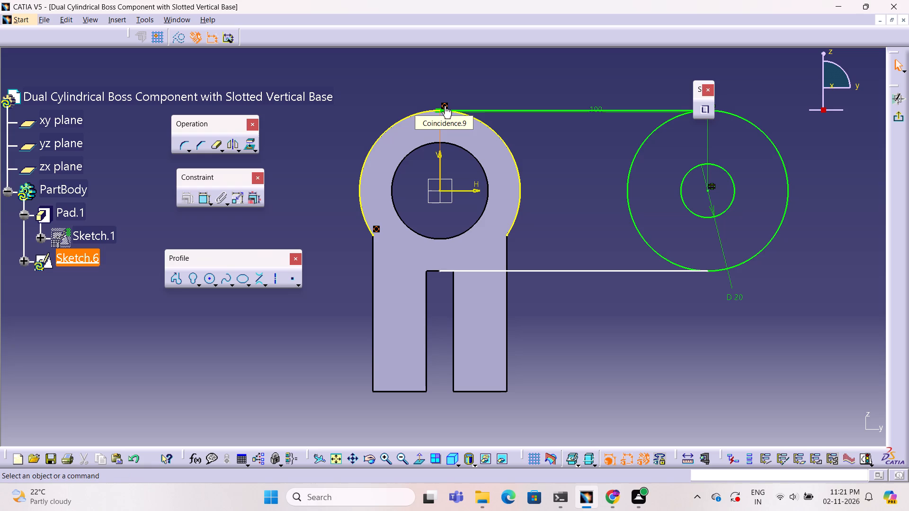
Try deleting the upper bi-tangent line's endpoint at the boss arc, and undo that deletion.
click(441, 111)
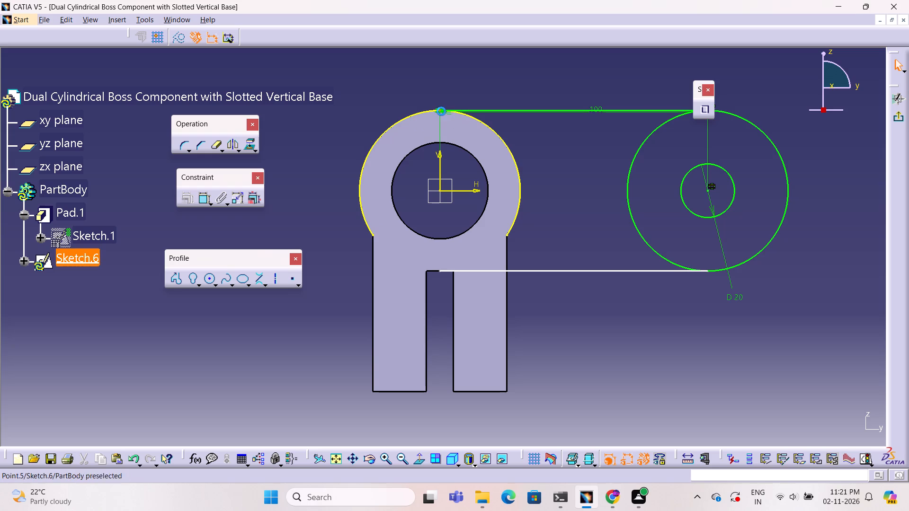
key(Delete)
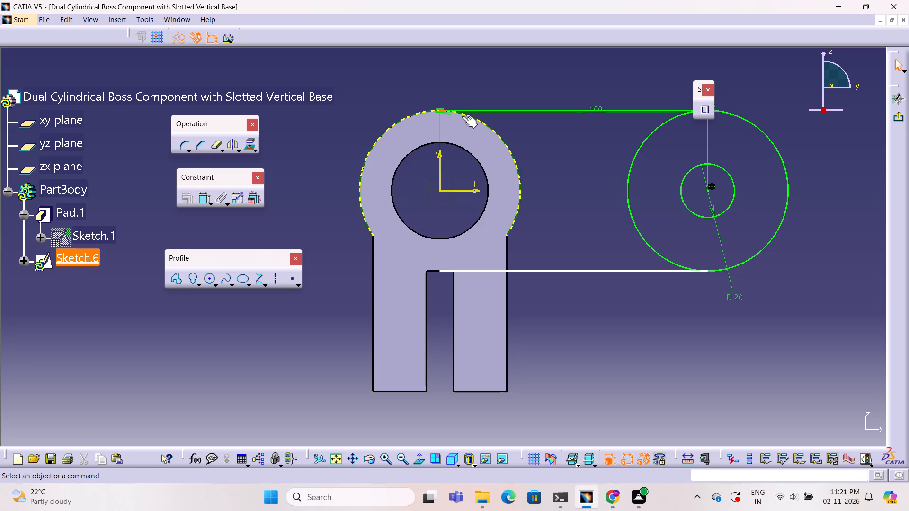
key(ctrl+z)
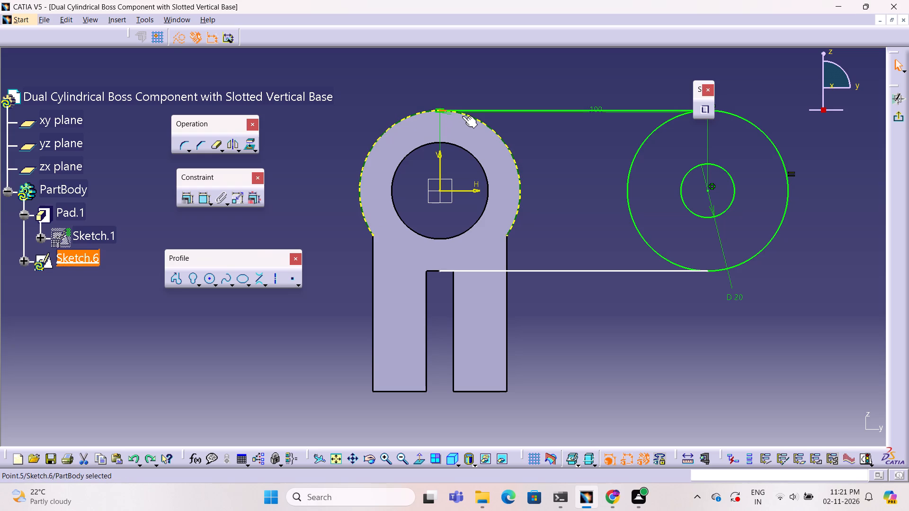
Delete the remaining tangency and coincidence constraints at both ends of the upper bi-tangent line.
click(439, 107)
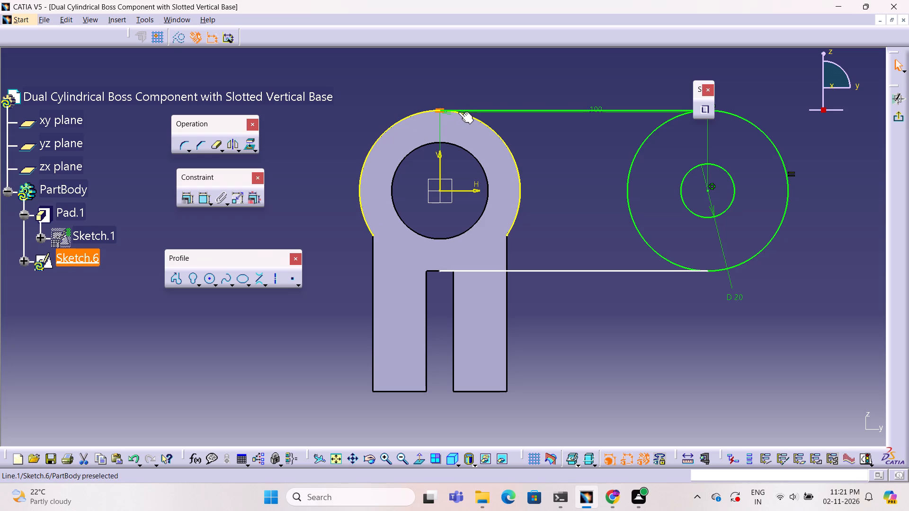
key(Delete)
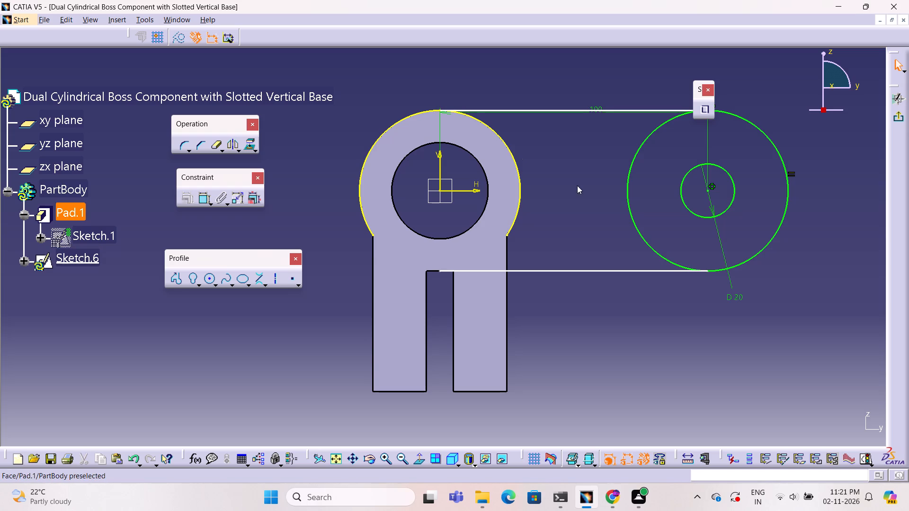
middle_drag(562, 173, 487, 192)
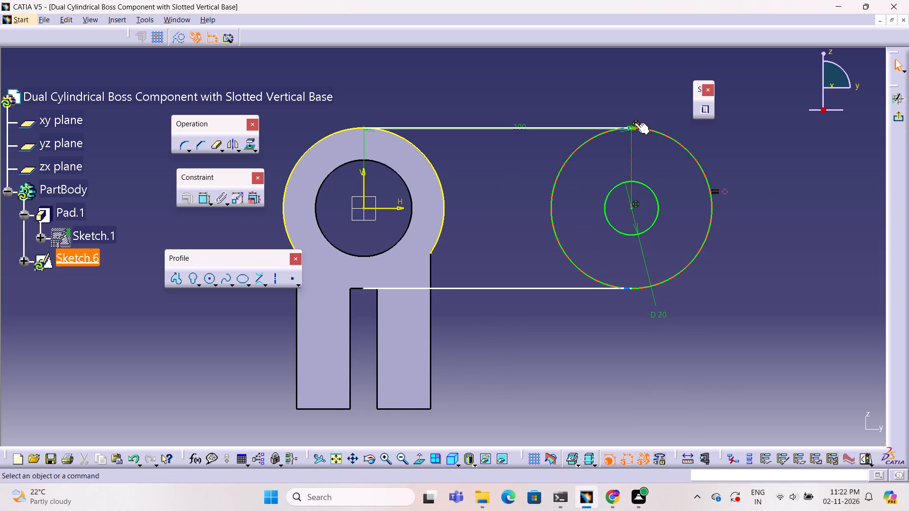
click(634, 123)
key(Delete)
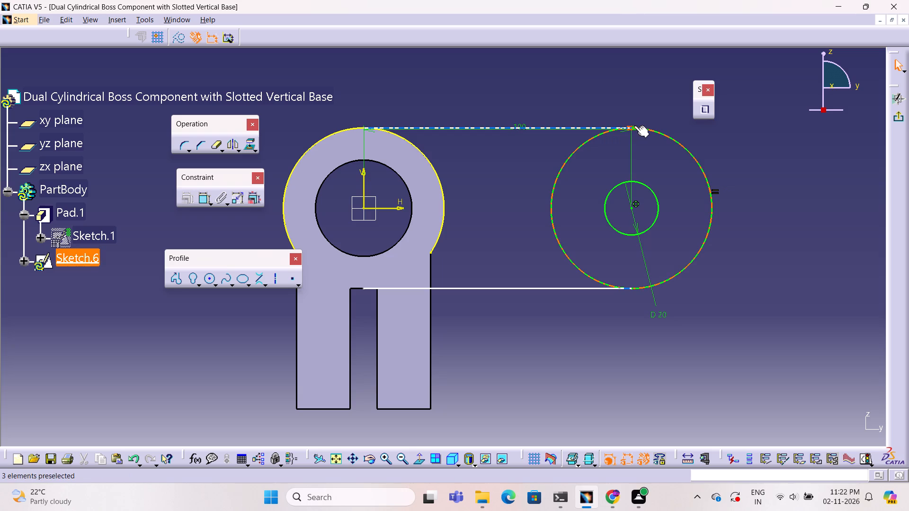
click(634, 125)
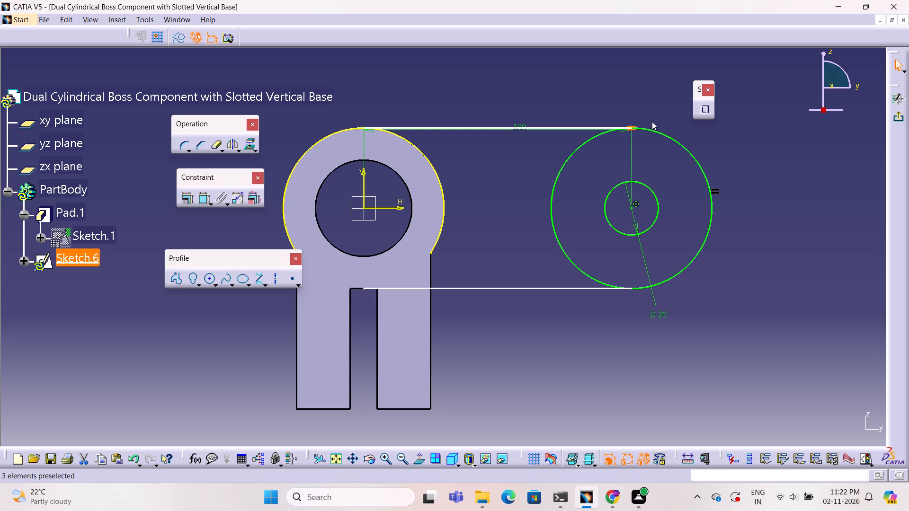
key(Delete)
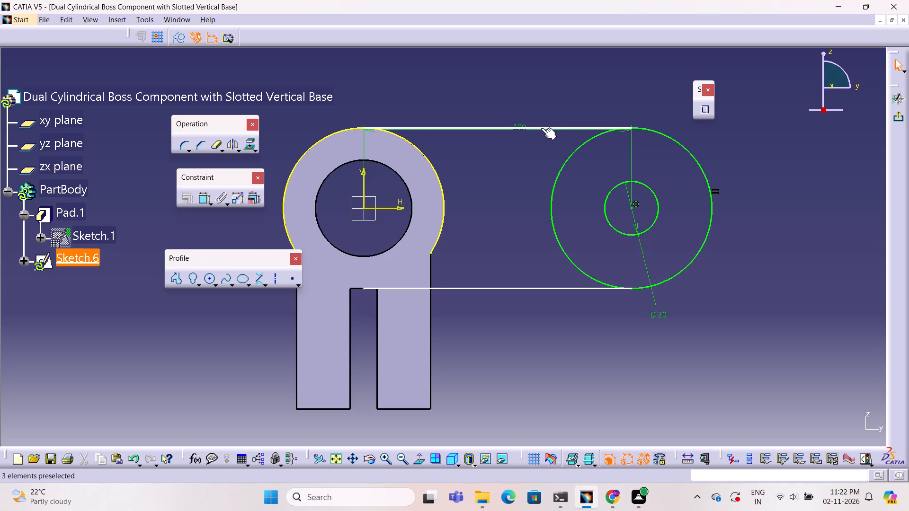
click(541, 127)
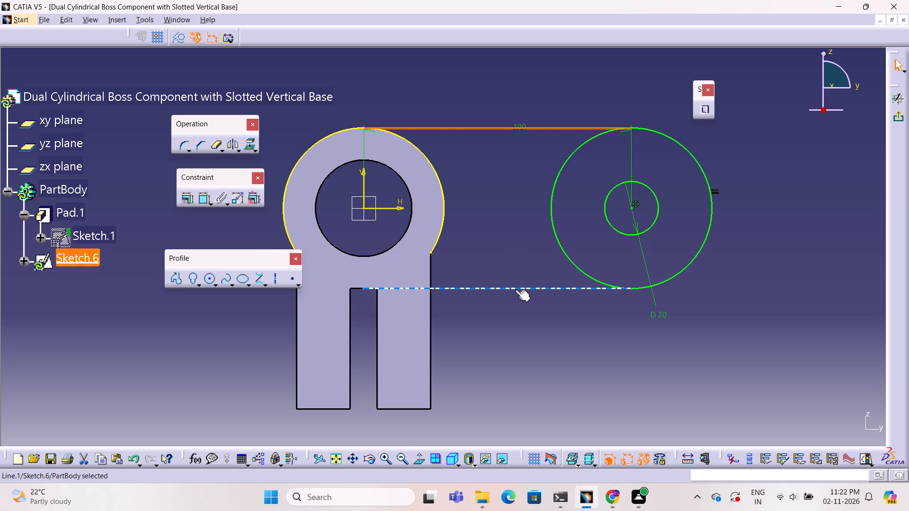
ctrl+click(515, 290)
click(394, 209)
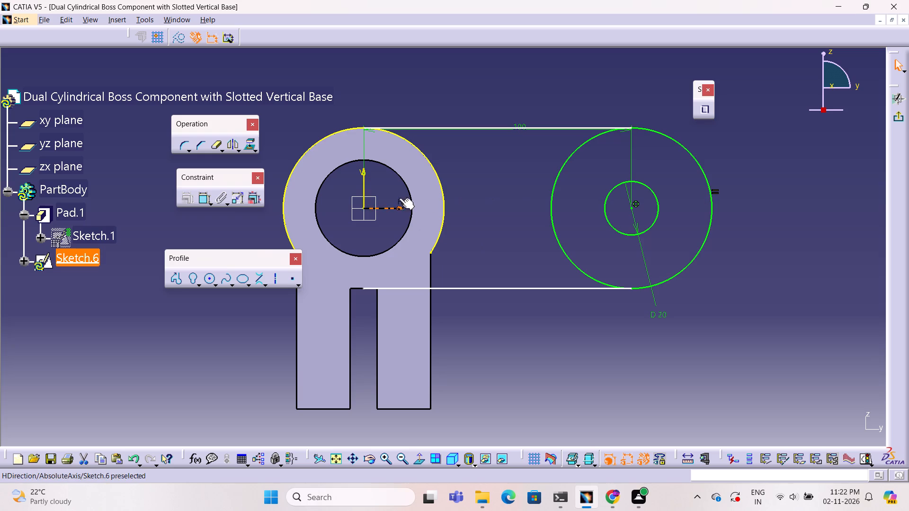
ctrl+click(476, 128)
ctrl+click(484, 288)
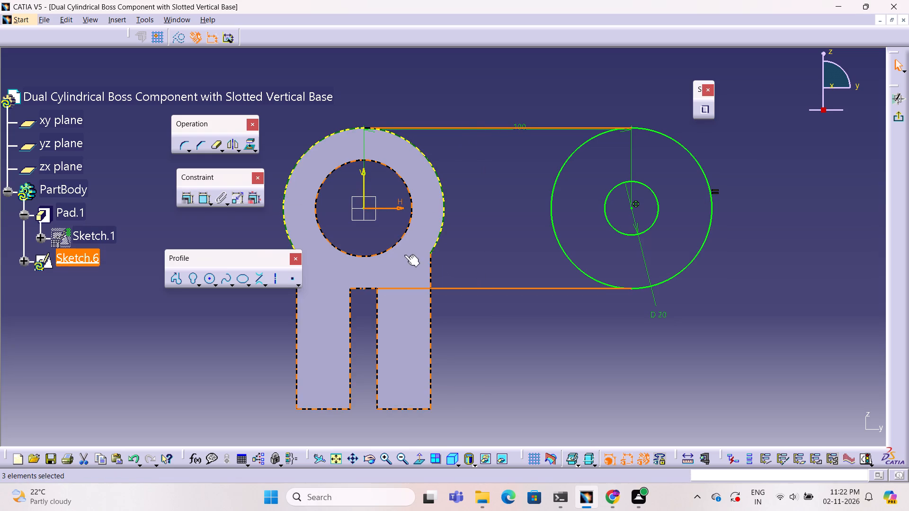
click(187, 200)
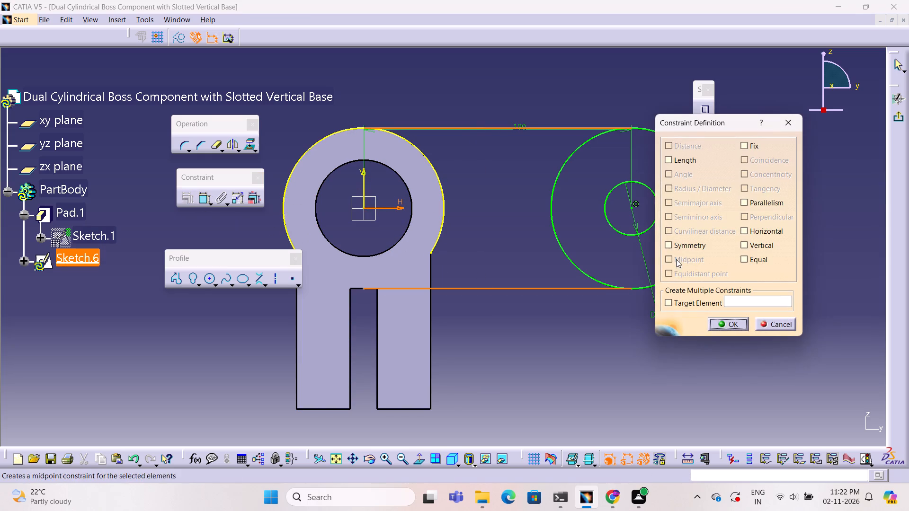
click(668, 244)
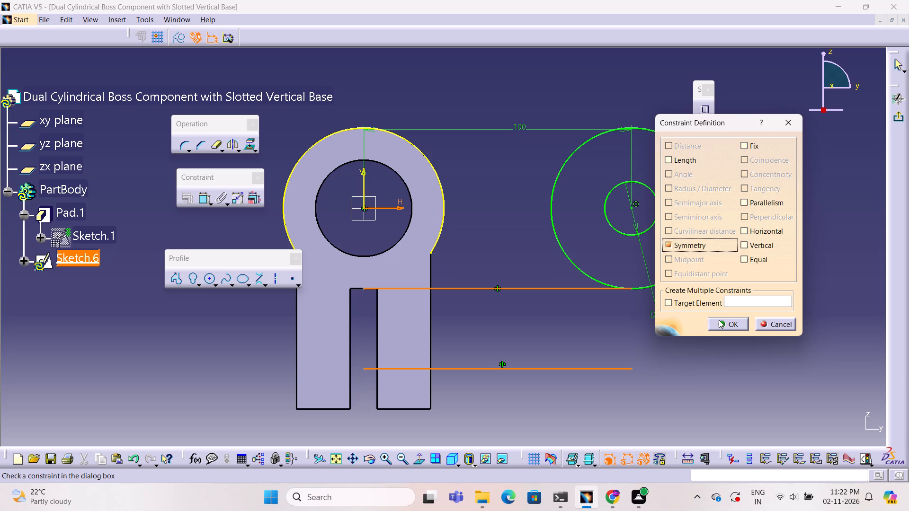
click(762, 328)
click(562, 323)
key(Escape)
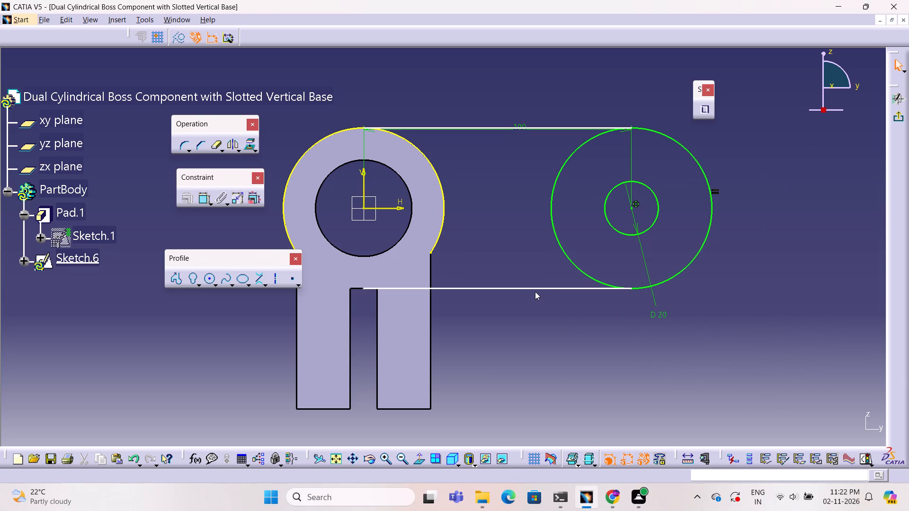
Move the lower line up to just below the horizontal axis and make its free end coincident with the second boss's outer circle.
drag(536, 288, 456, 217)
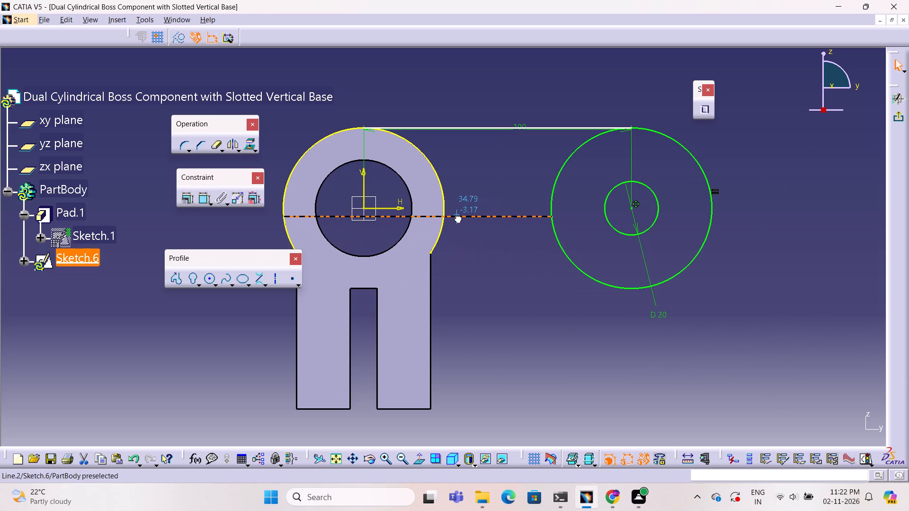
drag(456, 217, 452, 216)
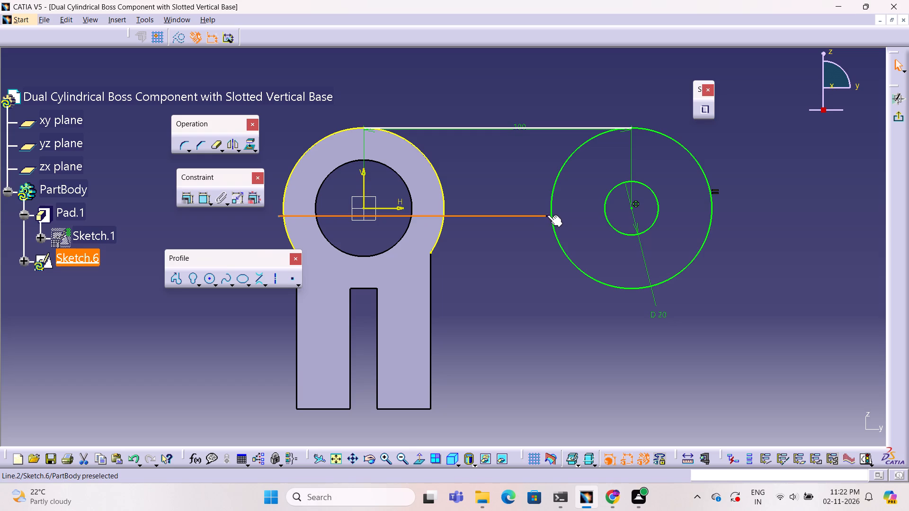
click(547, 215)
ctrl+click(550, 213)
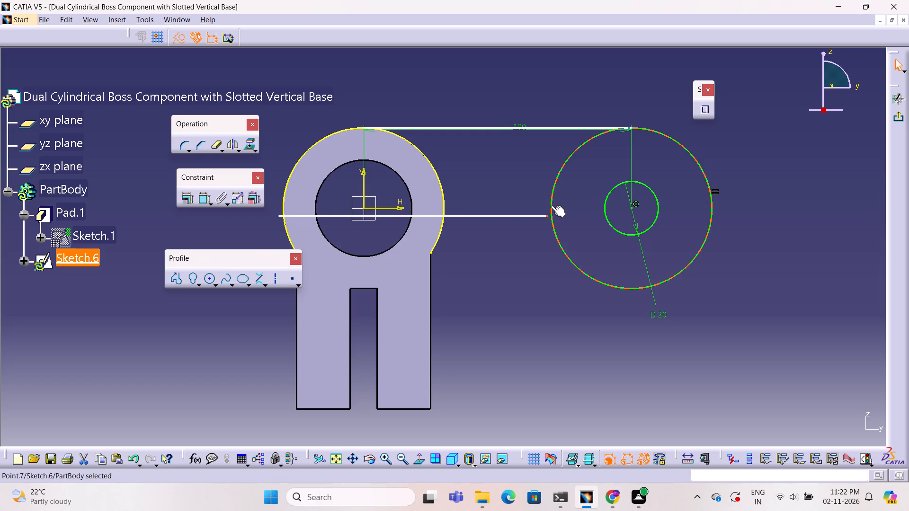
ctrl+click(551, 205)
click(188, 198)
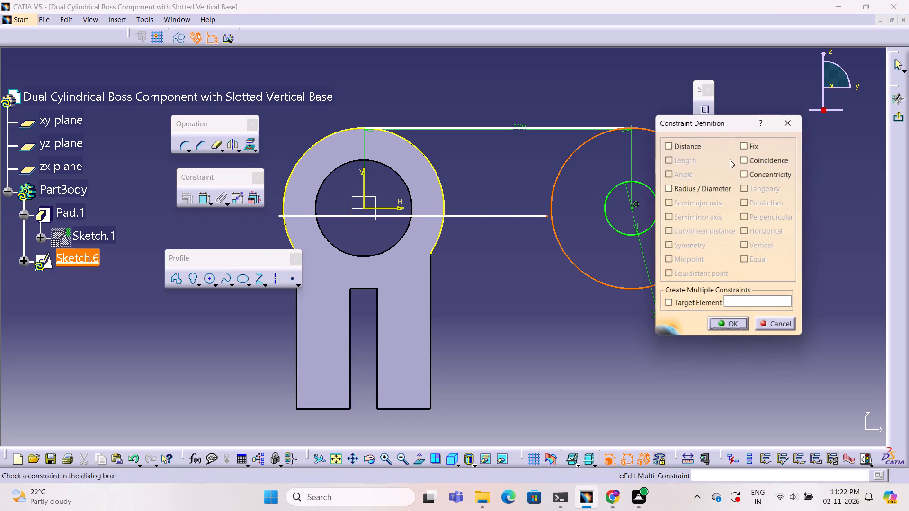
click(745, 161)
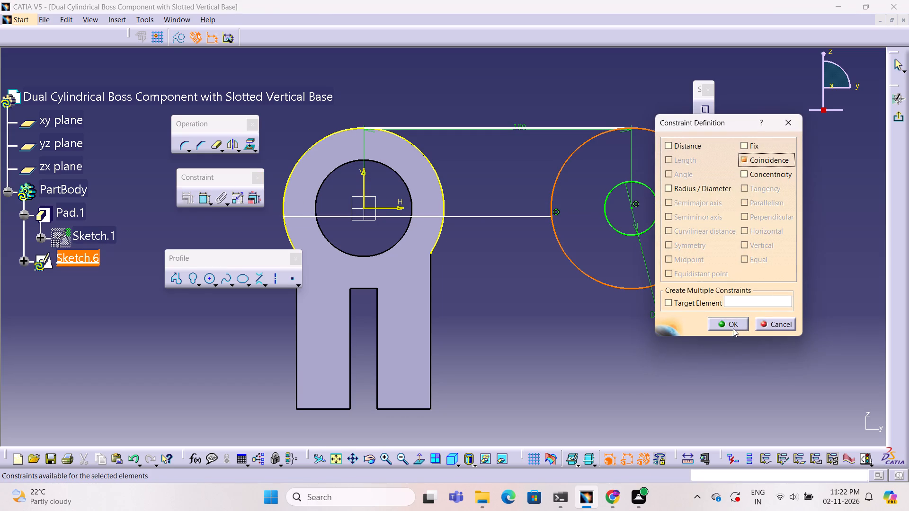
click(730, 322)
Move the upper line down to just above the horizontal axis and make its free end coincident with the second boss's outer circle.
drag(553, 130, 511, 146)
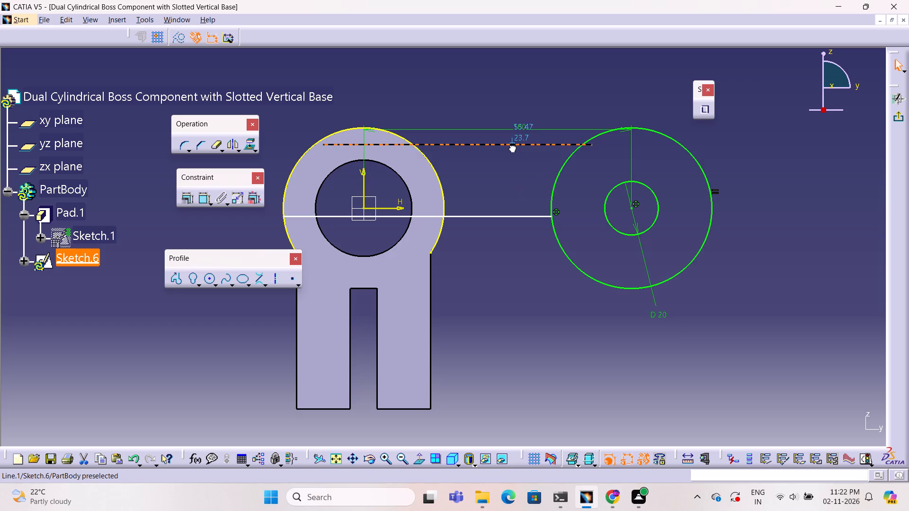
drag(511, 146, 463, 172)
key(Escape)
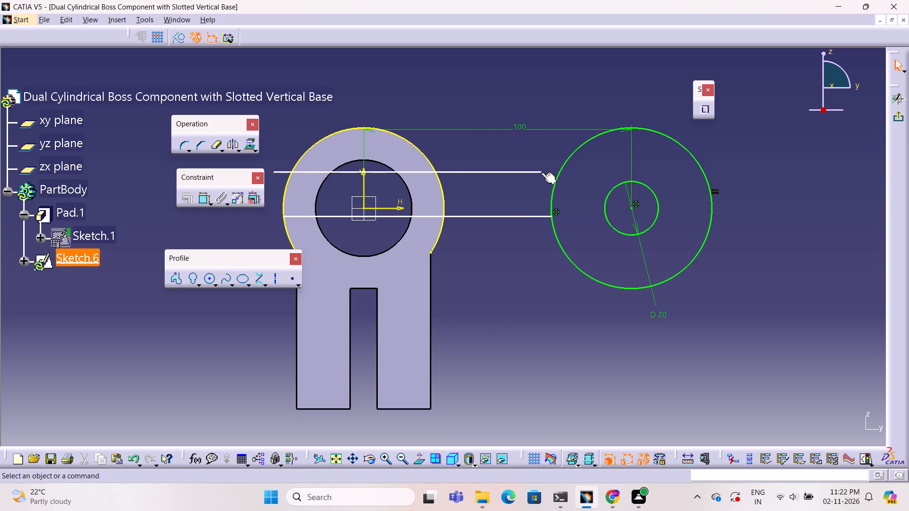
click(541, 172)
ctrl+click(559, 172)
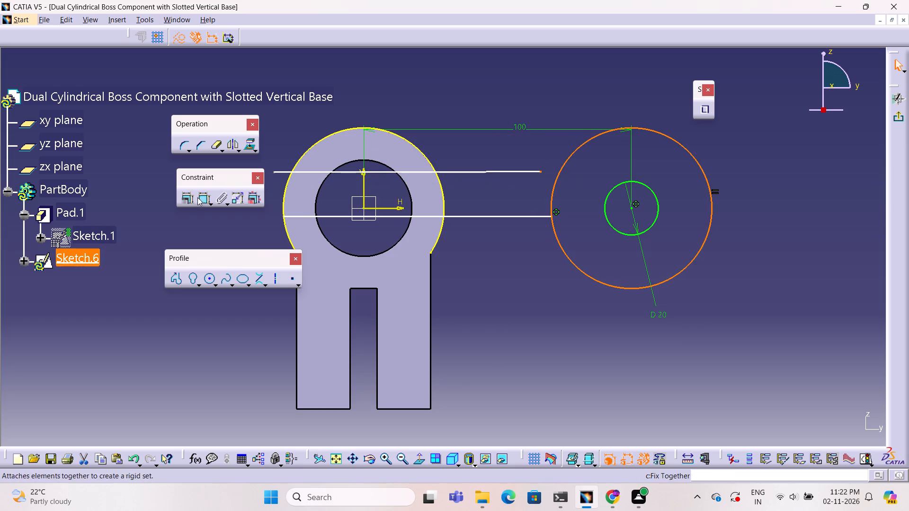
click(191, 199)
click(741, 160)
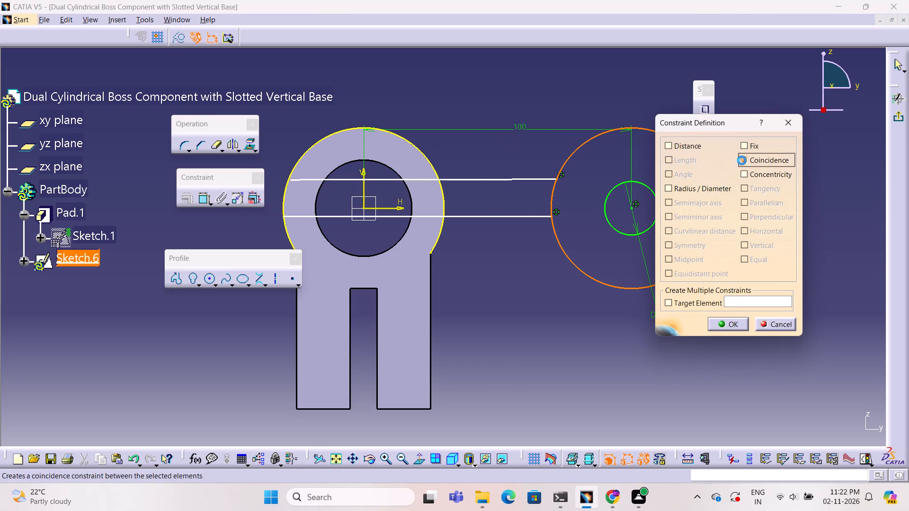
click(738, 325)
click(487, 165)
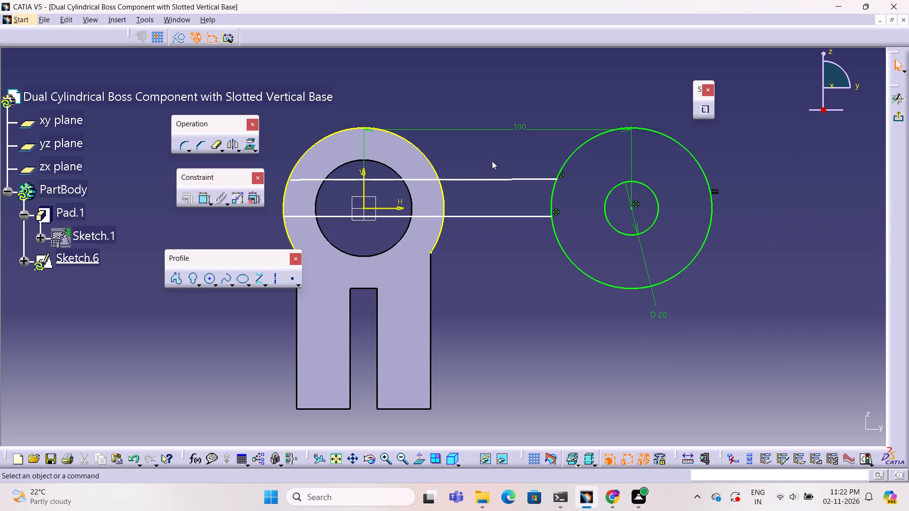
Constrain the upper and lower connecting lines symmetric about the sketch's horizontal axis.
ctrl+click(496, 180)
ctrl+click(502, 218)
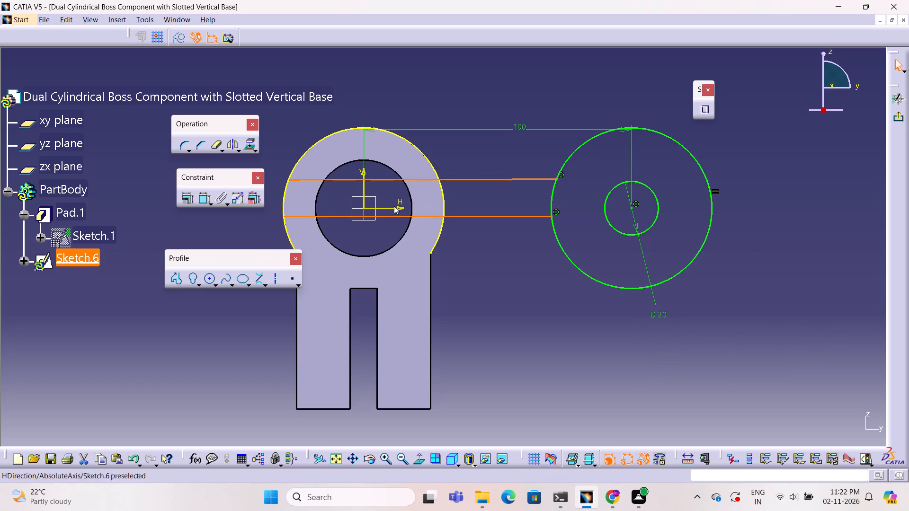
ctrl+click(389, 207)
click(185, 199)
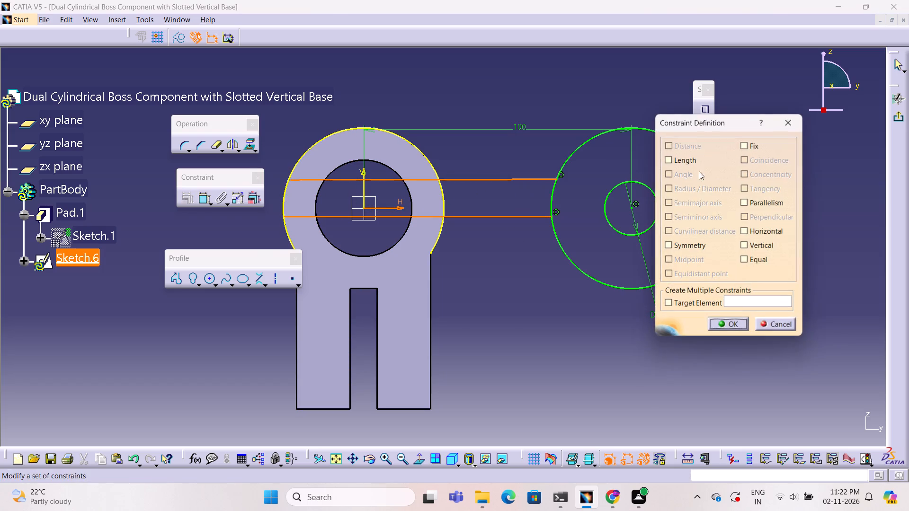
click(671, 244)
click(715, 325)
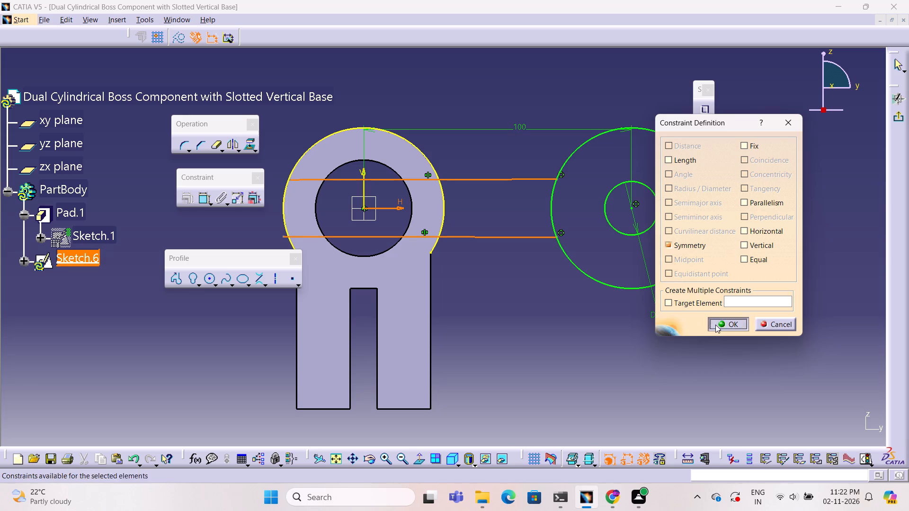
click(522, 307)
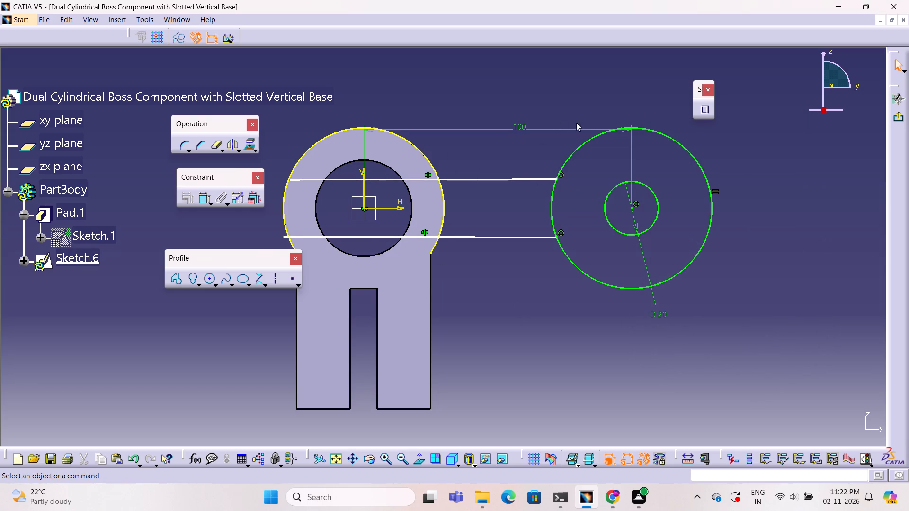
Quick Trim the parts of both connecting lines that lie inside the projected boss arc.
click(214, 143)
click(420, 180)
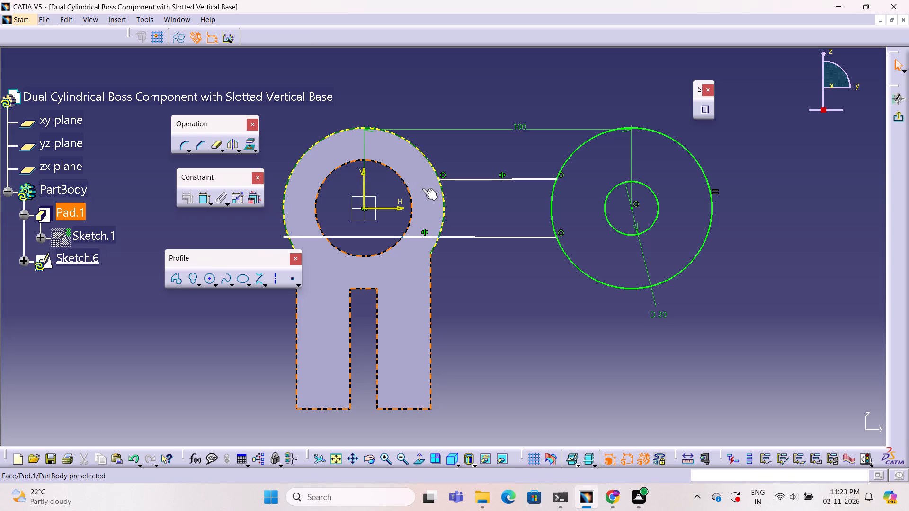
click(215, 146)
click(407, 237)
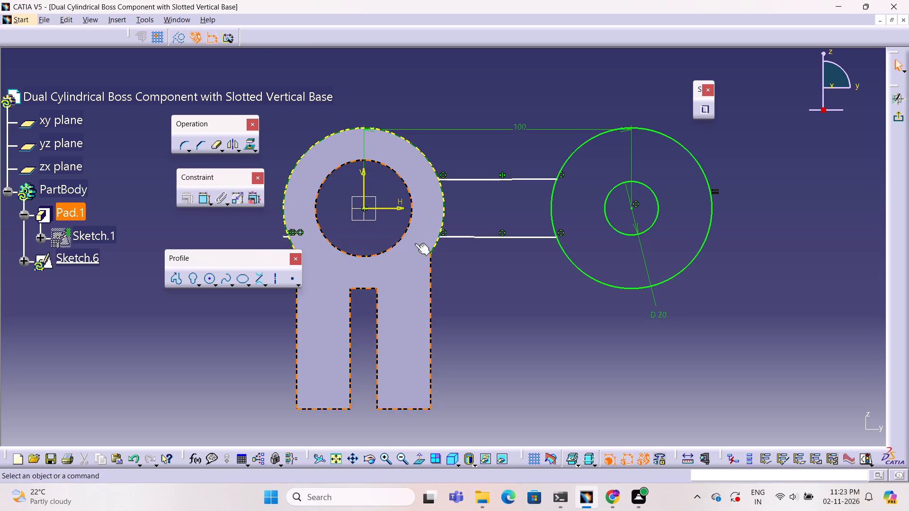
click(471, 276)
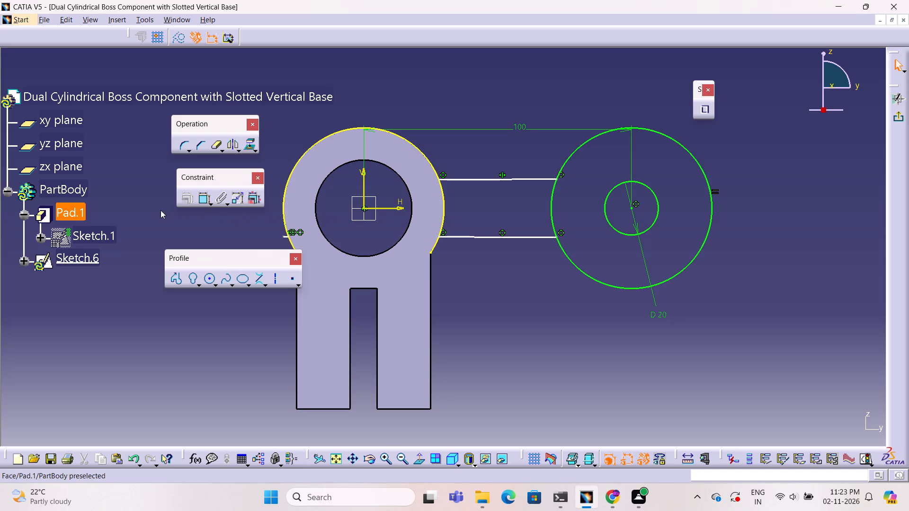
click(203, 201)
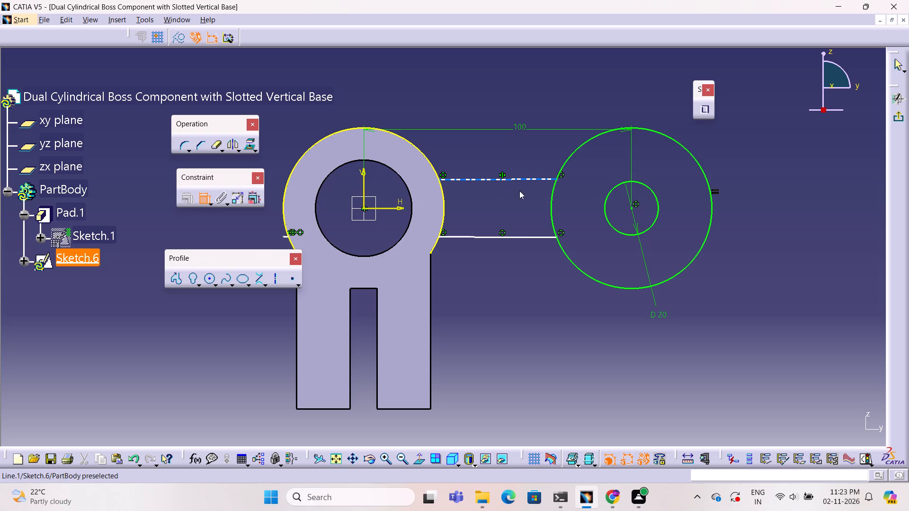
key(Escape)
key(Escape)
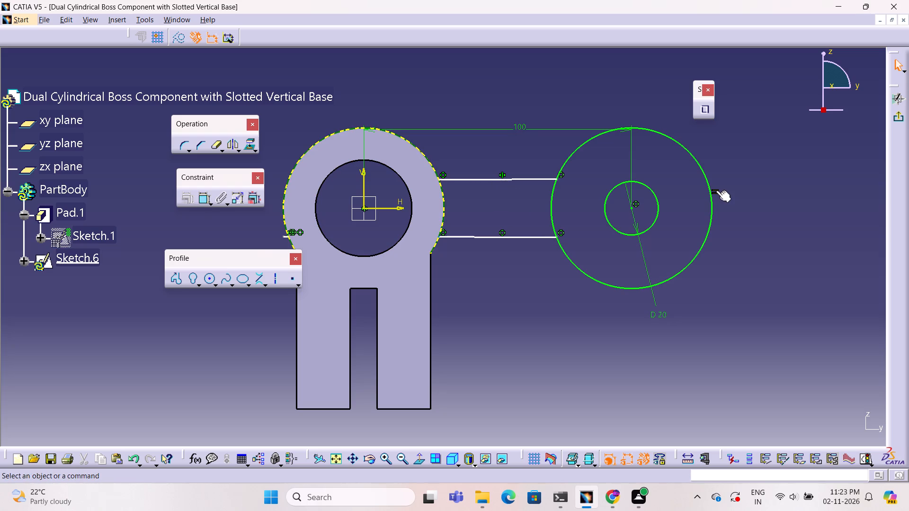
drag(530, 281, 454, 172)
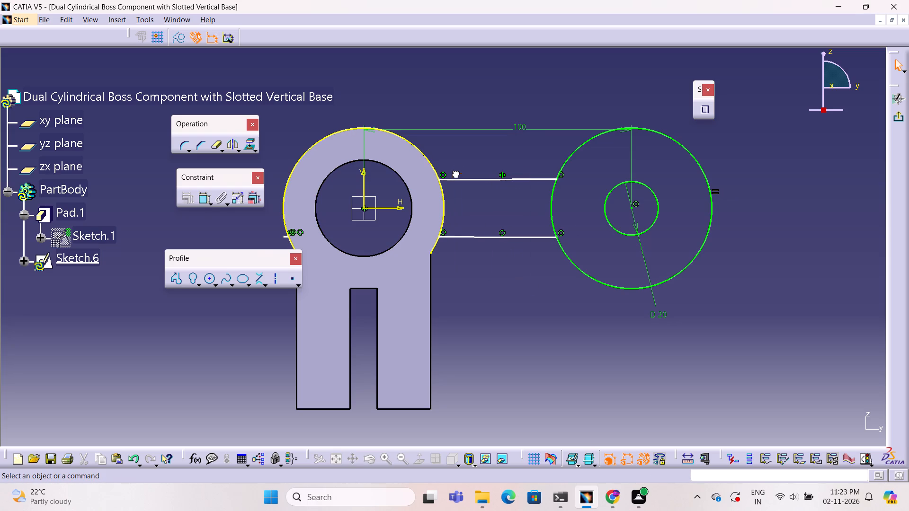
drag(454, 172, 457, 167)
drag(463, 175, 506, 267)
Delete both connecting lines between the boss arc and the second boss's outer circle.
click(504, 178)
ctrl+click(530, 238)
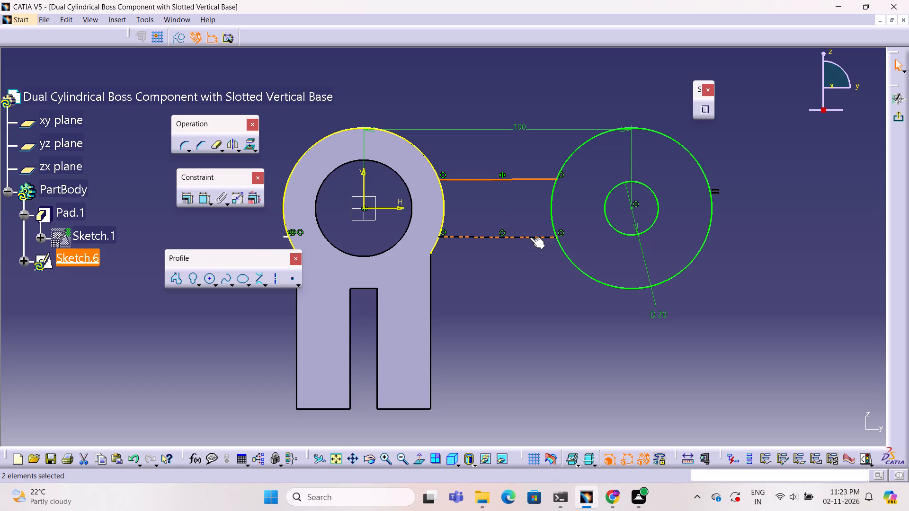
key(Delete)
click(530, 237)
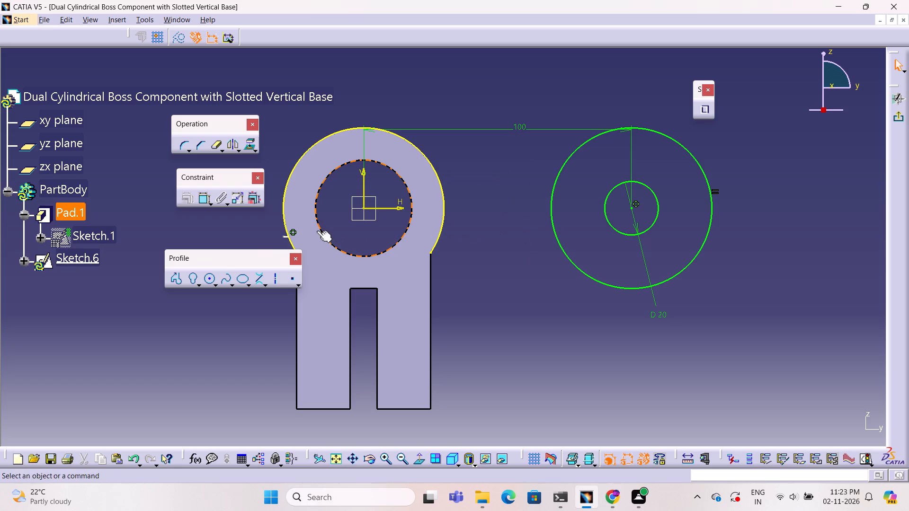
Delete the projected boss arc with its leftover constraint and stray point, then exit the sketch.
click(293, 232)
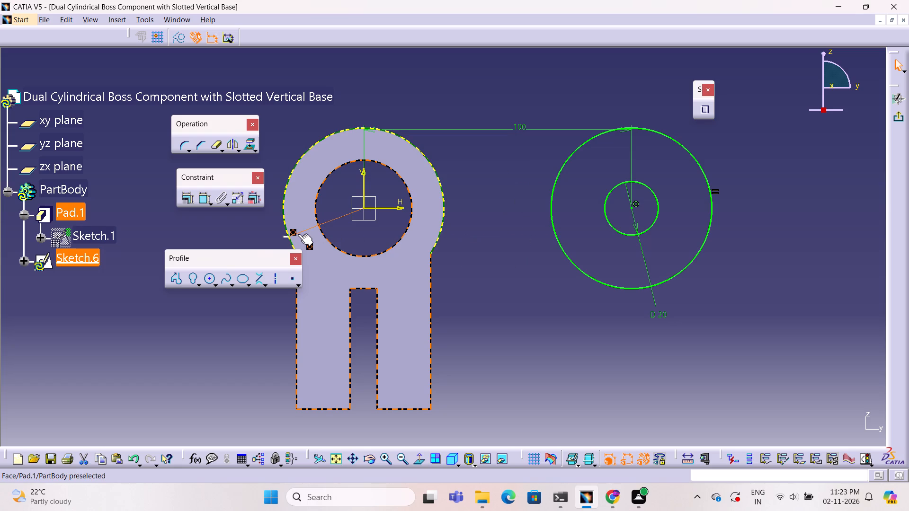
key(Delete)
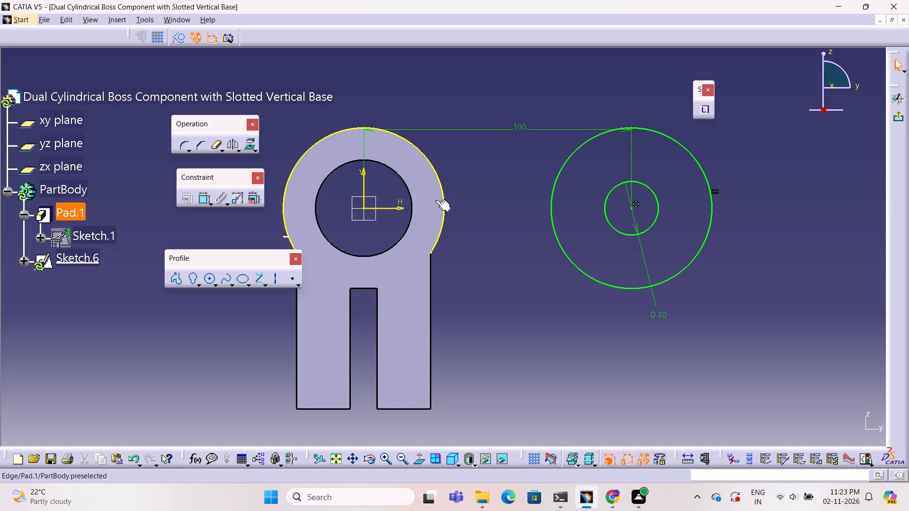
click(446, 197)
key(Delete)
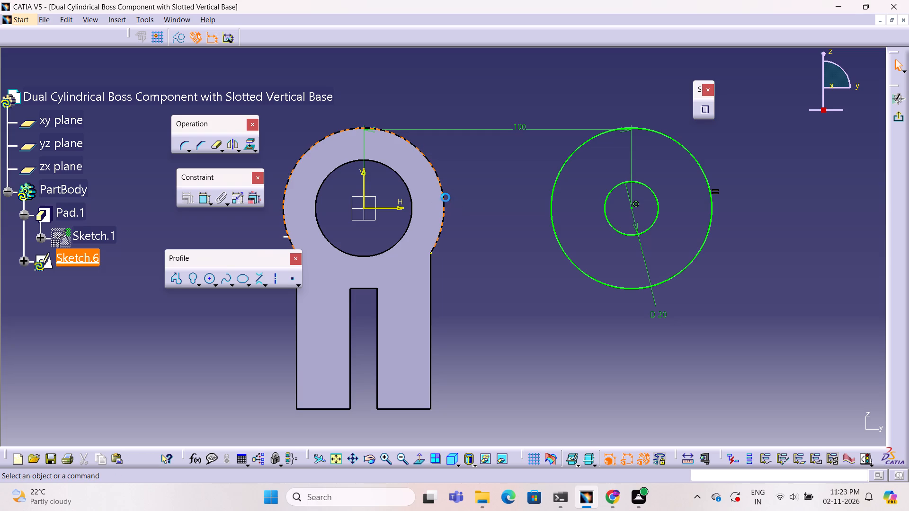
ctrl+middle_drag(486, 184, 478, 221)
ctrl+scroll(486, 185, down, 1)
click(353, 242)
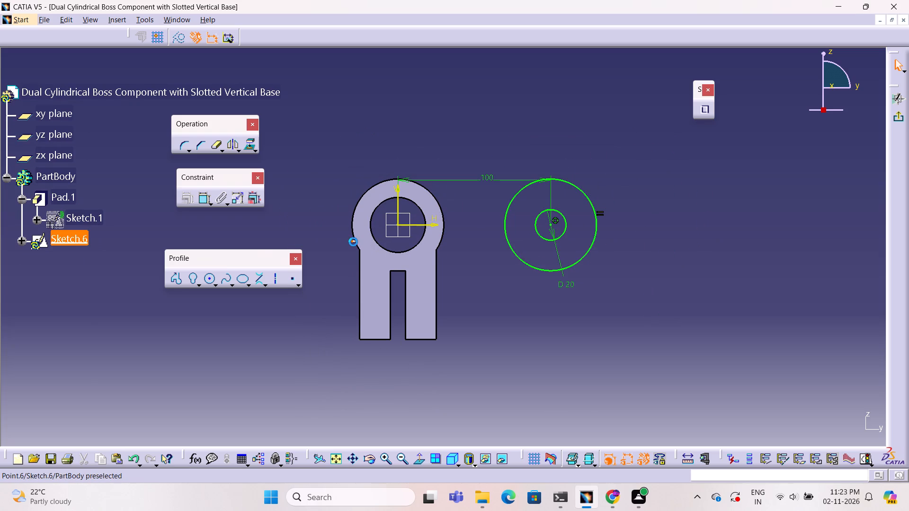
key(Delete)
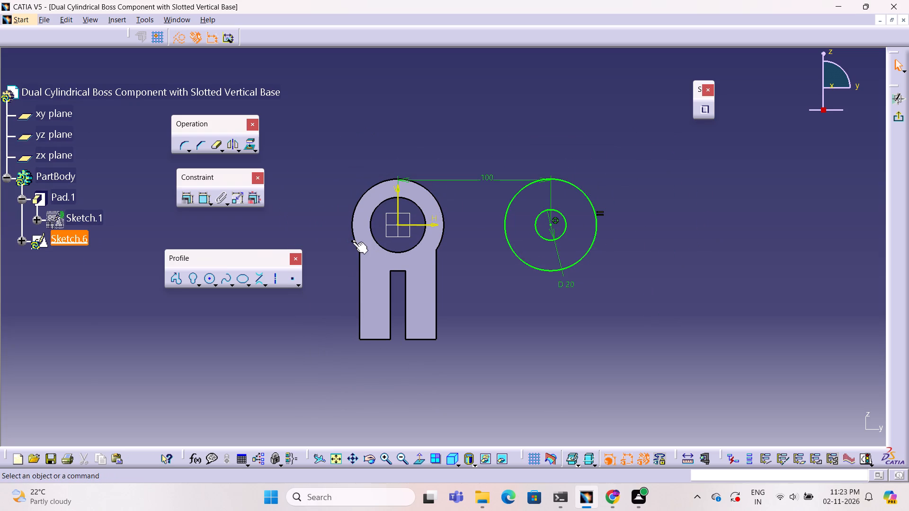
click(901, 113)
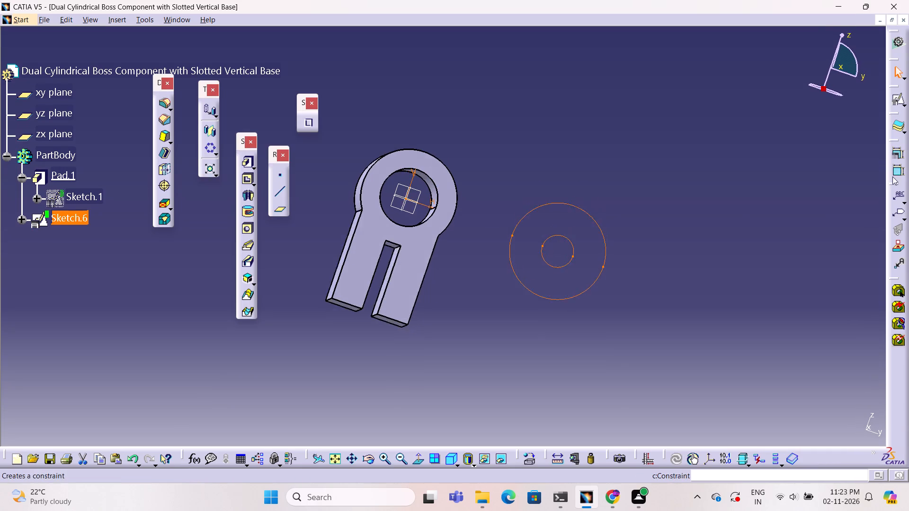
Pad the second boss's two-circle sketch with a length of 25 mm and mirrored extent.
ctrl+middle_drag(727, 218, 404, 316)
ctrl+right_drag(726, 218, 404, 316)
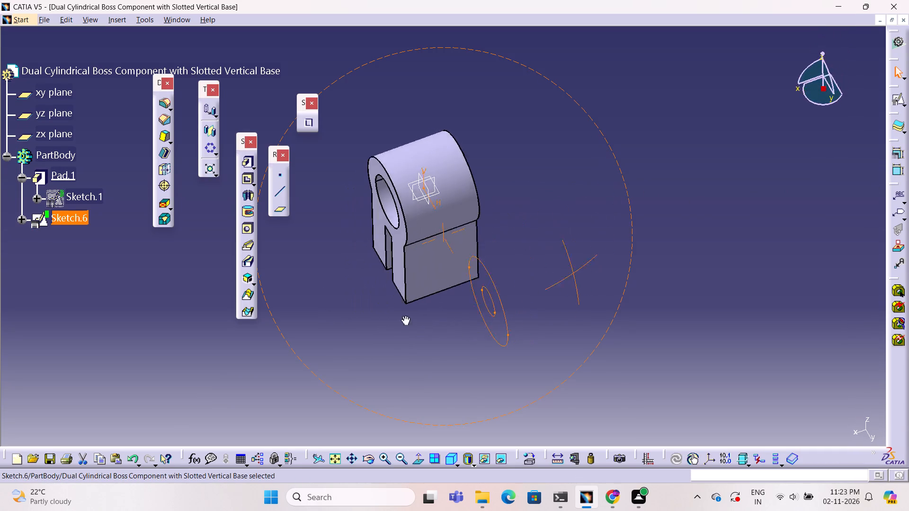
ctrl+middle_drag(404, 316, 438, 284)
ctrl+right_drag(404, 316, 438, 283)
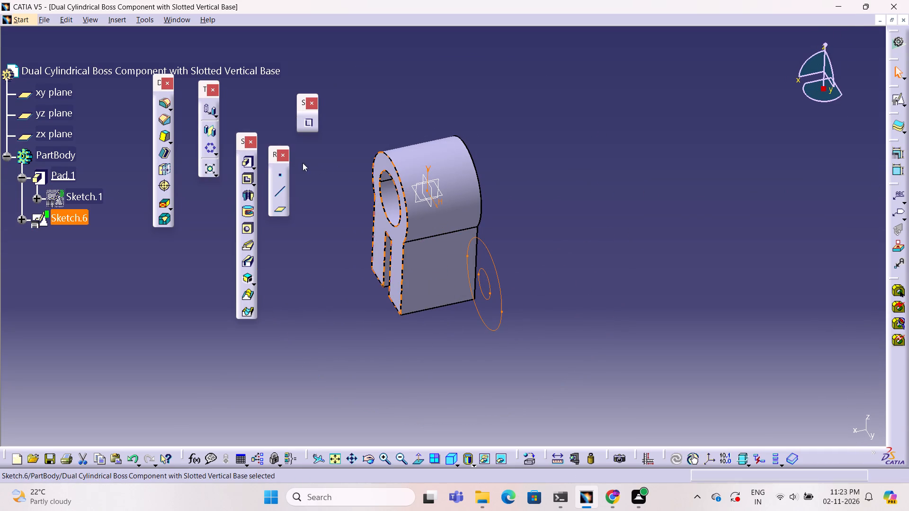
click(248, 163)
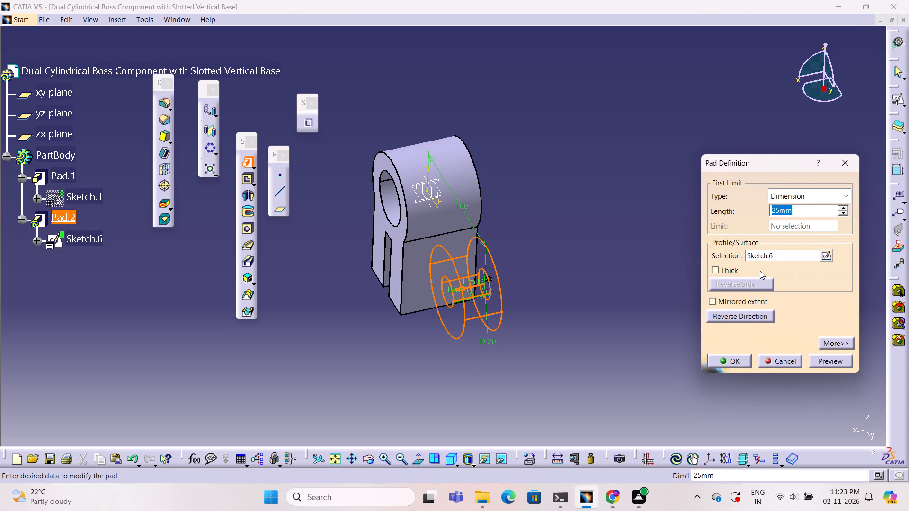
click(739, 303)
double_click(811, 213)
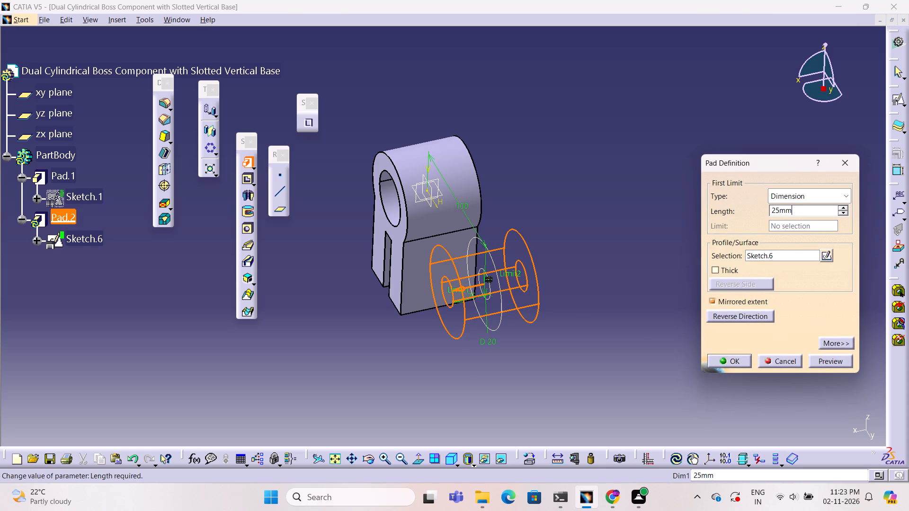
click(832, 360)
click(610, 262)
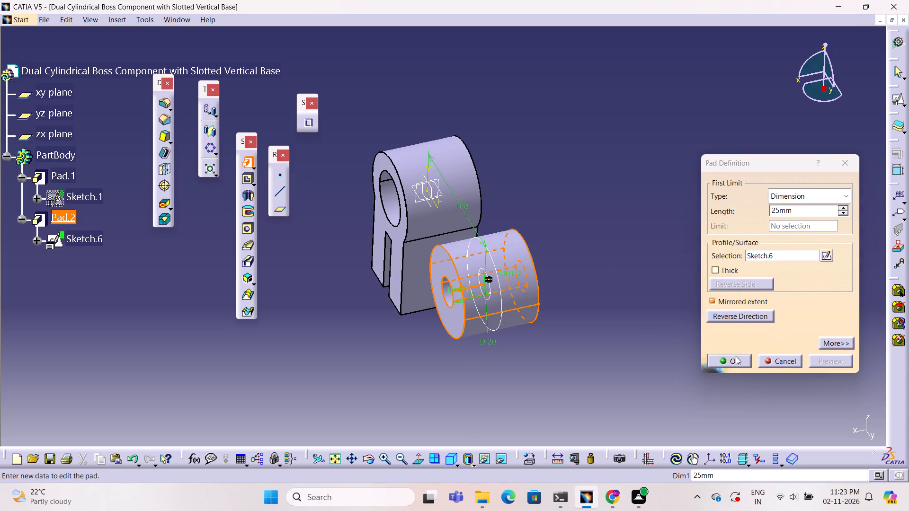
click(735, 358)
click(577, 277)
ctrl+middle_drag(582, 254, 582, 266)
ctrl+right_drag(579, 265, 582, 266)
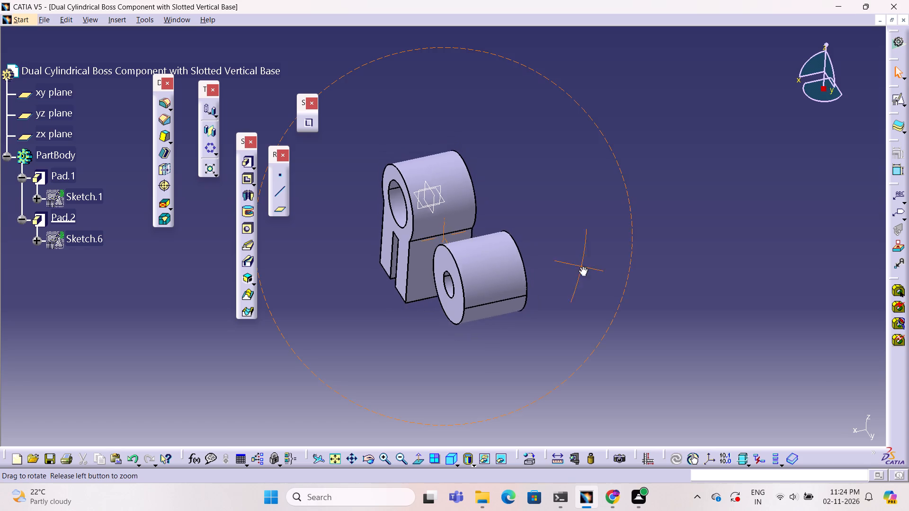
ctrl+middle_drag(582, 266, 656, 264)
ctrl+right_drag(582, 266, 656, 264)
right_click(656, 264)
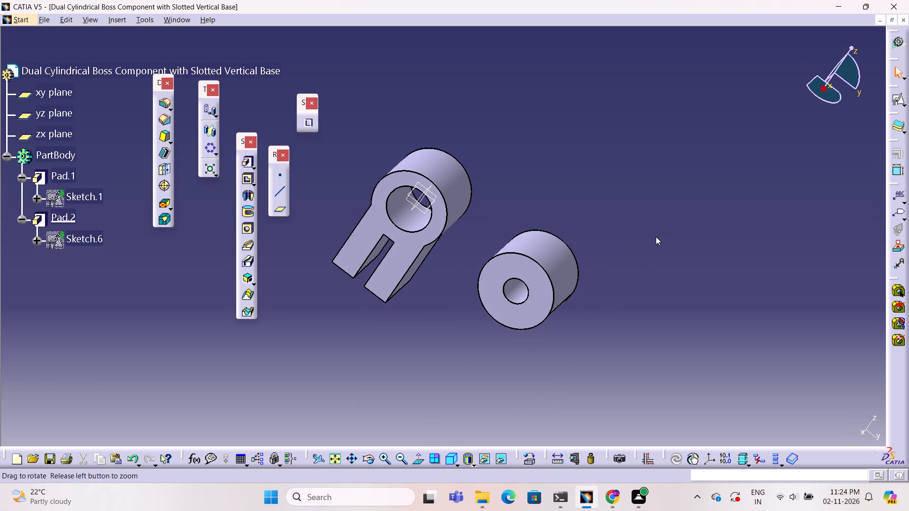
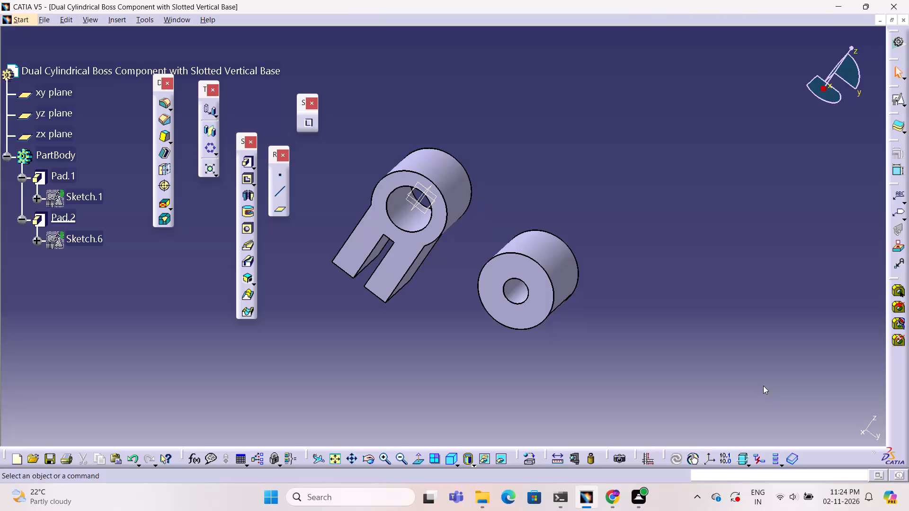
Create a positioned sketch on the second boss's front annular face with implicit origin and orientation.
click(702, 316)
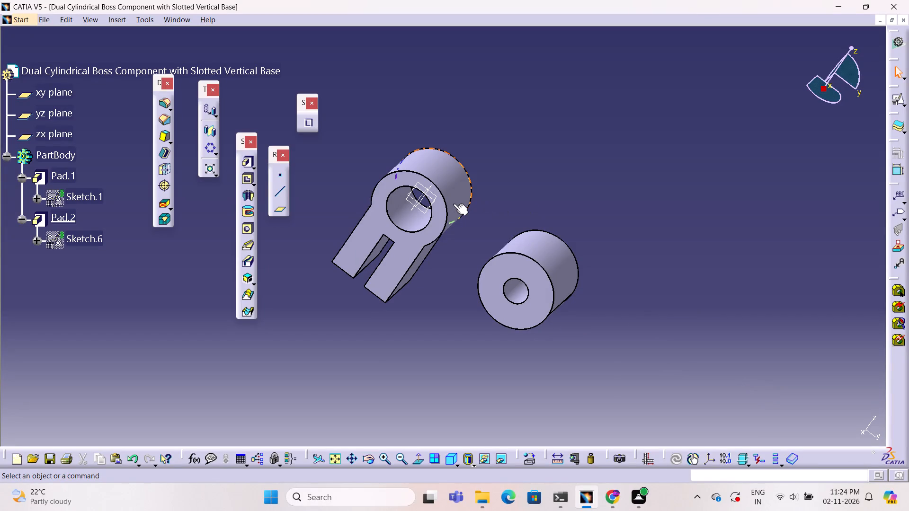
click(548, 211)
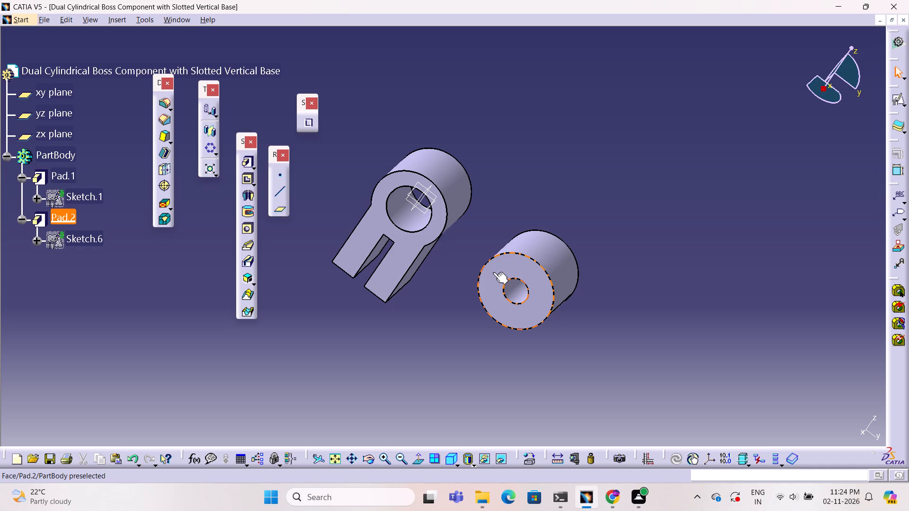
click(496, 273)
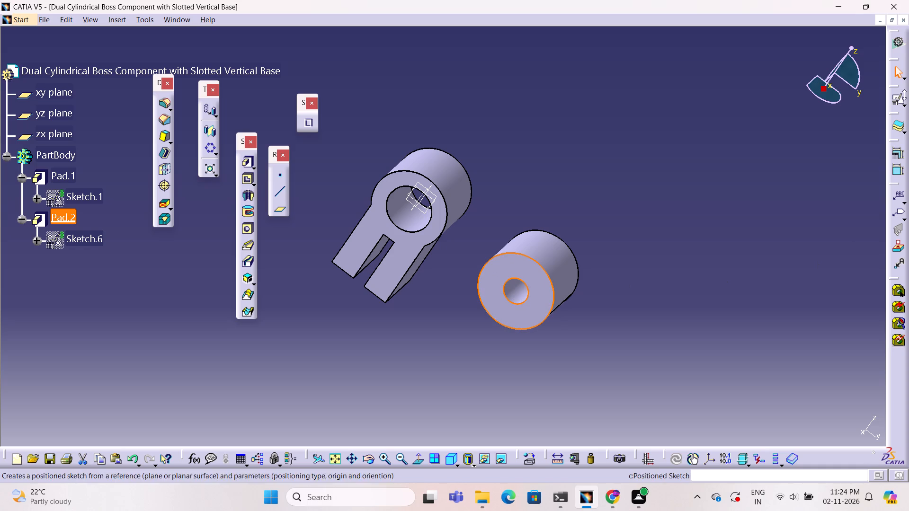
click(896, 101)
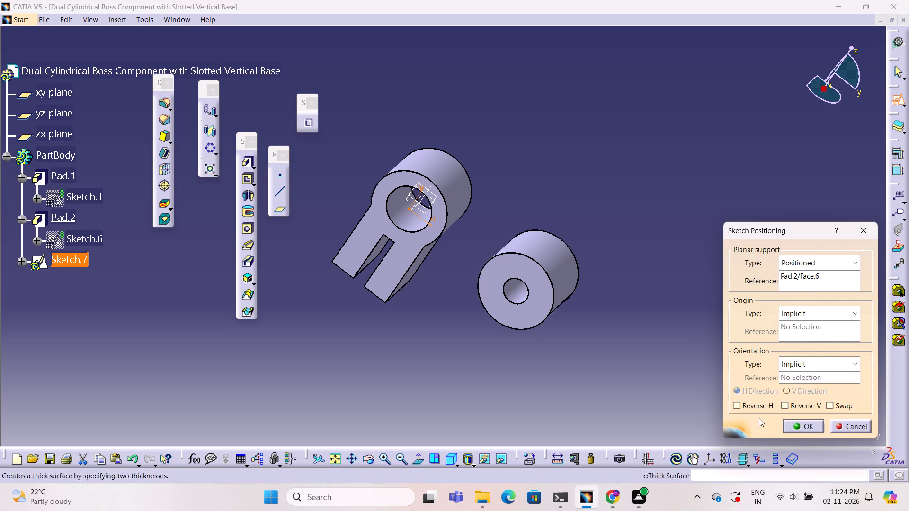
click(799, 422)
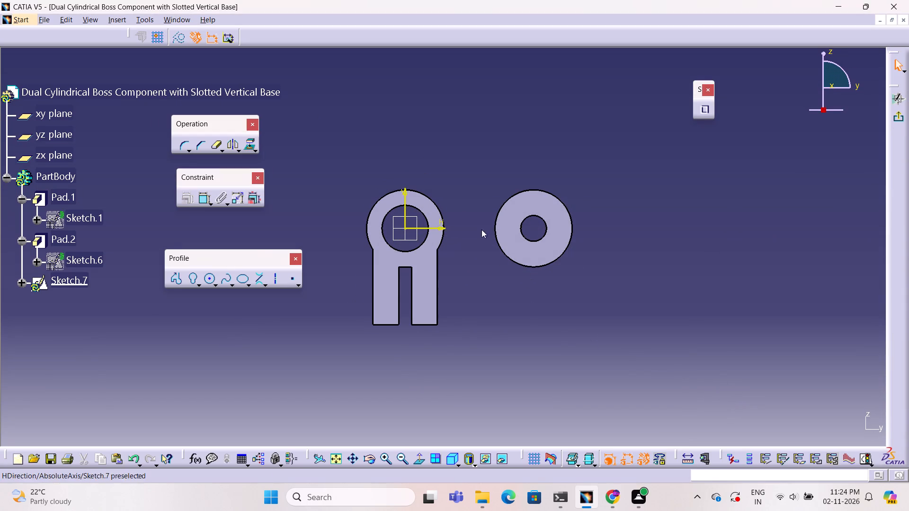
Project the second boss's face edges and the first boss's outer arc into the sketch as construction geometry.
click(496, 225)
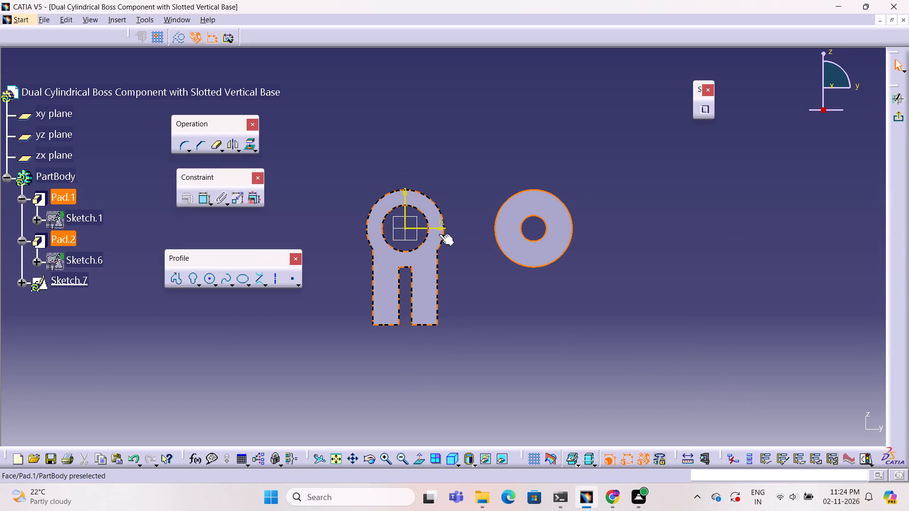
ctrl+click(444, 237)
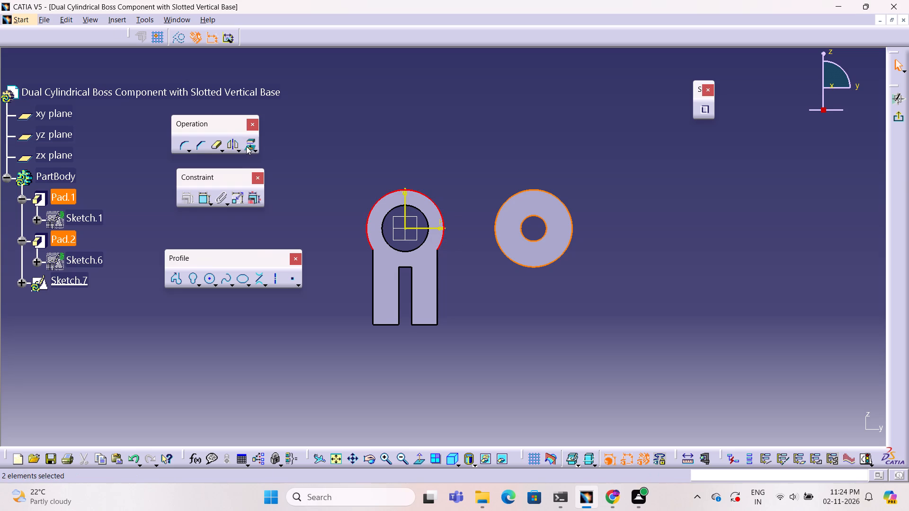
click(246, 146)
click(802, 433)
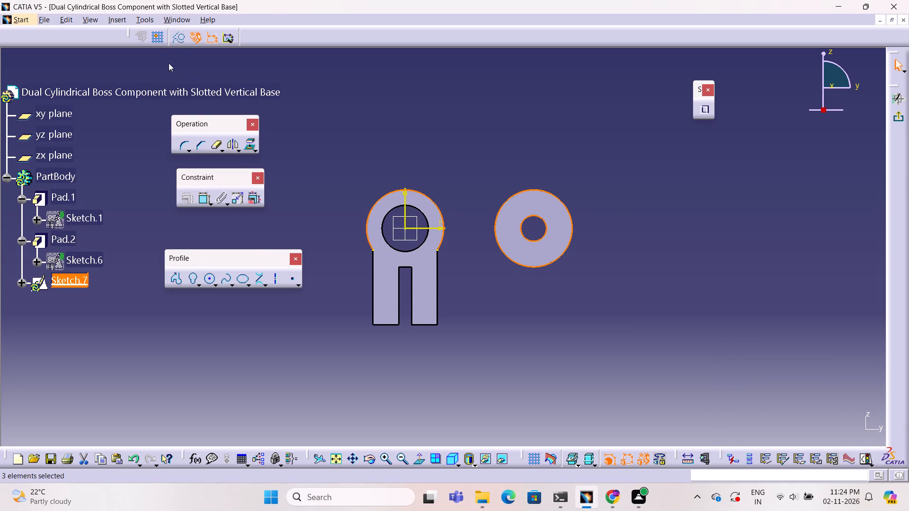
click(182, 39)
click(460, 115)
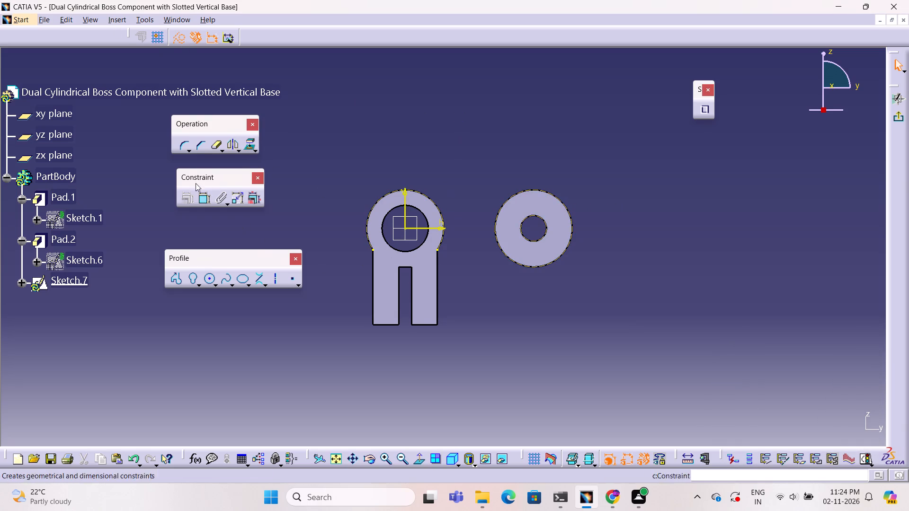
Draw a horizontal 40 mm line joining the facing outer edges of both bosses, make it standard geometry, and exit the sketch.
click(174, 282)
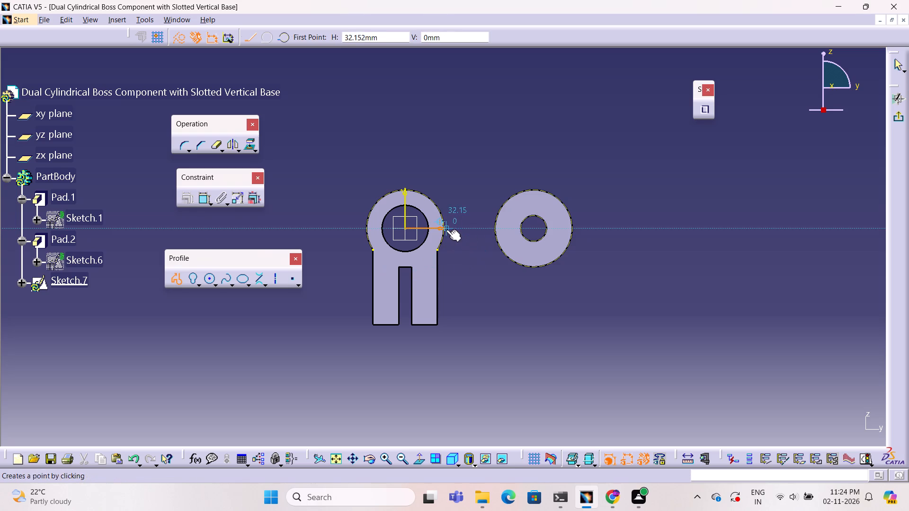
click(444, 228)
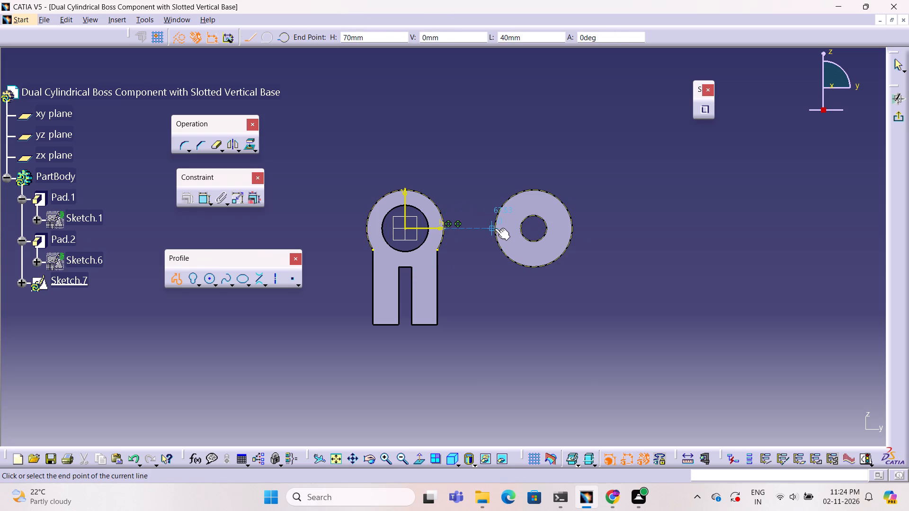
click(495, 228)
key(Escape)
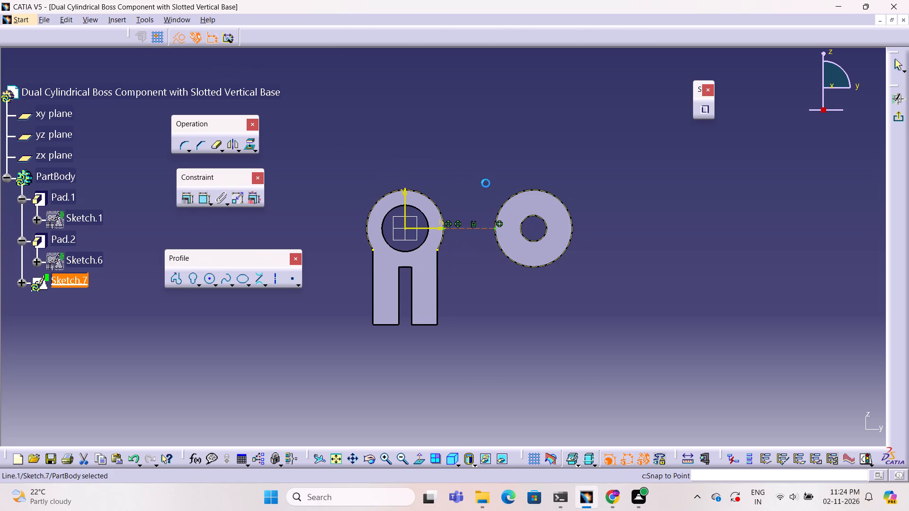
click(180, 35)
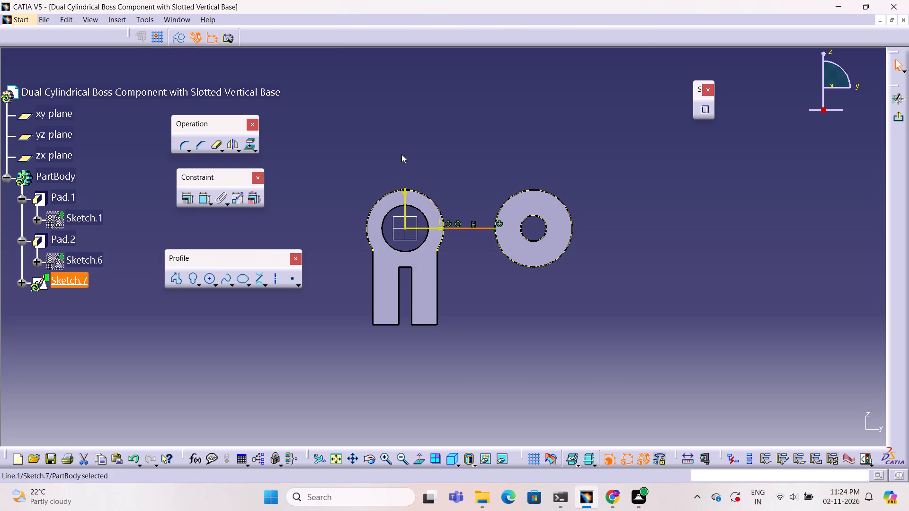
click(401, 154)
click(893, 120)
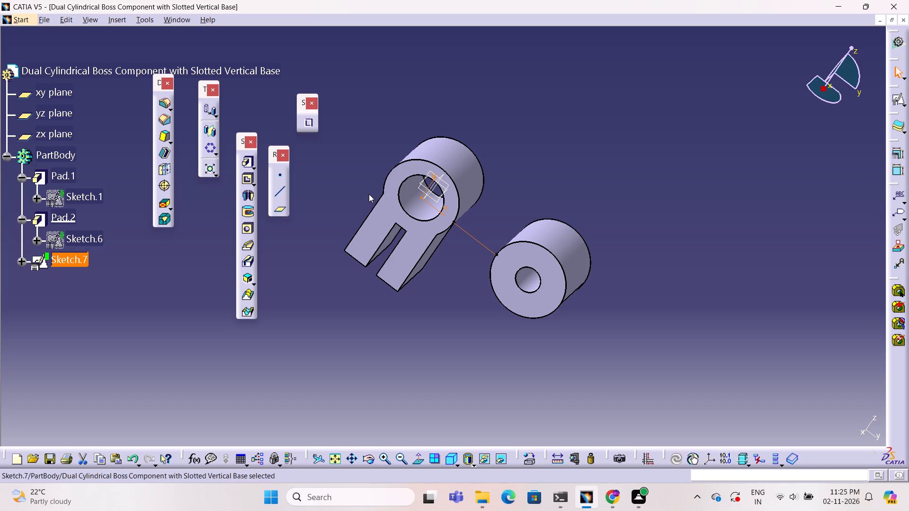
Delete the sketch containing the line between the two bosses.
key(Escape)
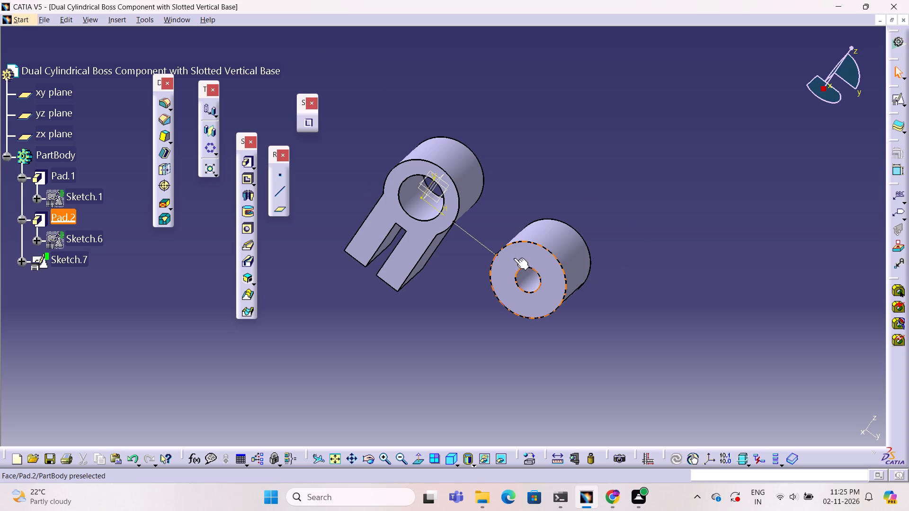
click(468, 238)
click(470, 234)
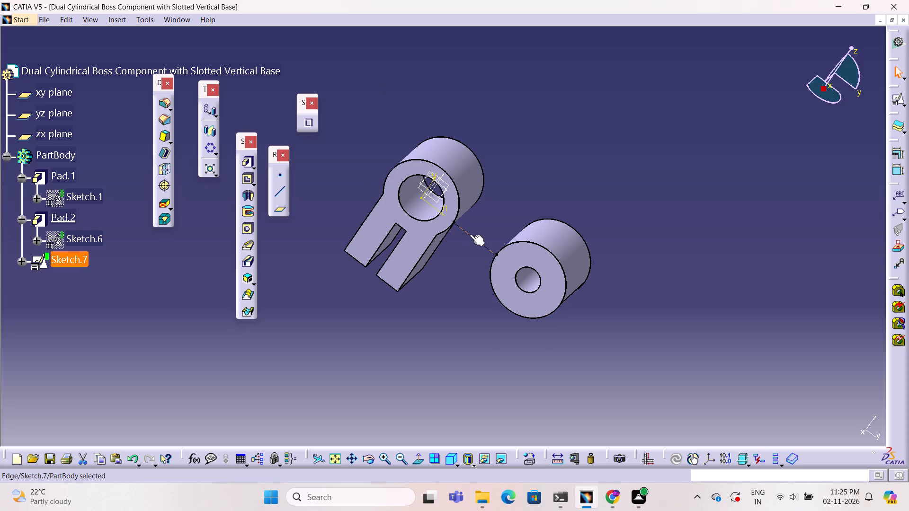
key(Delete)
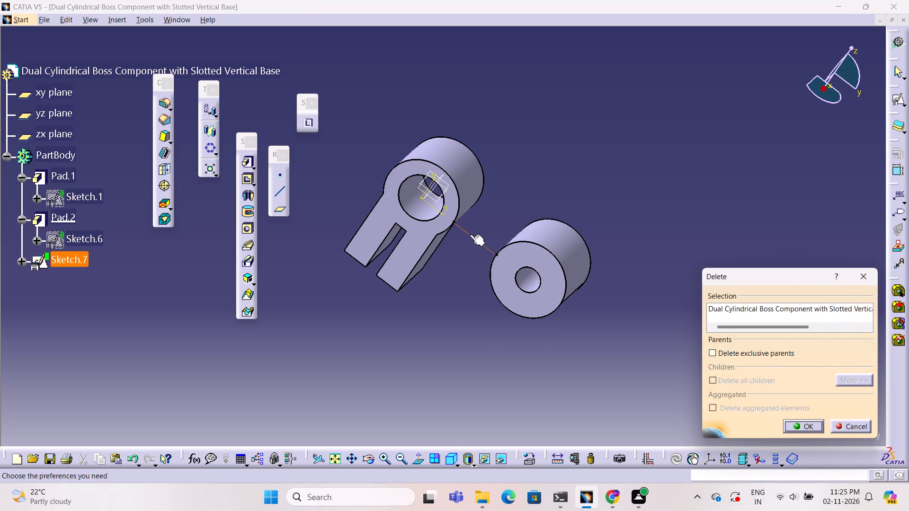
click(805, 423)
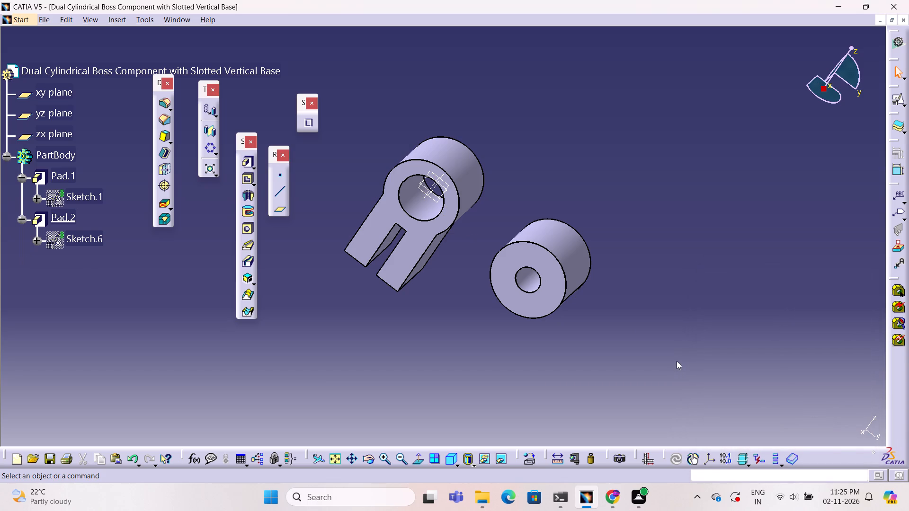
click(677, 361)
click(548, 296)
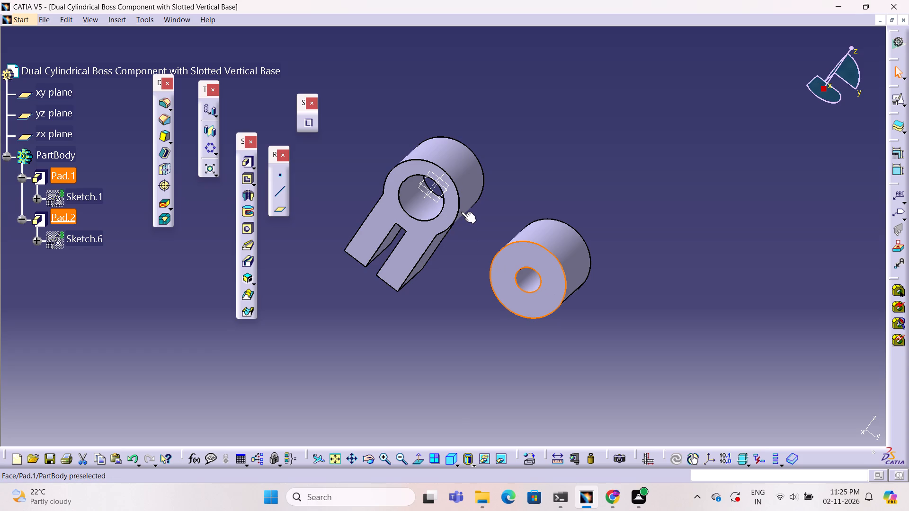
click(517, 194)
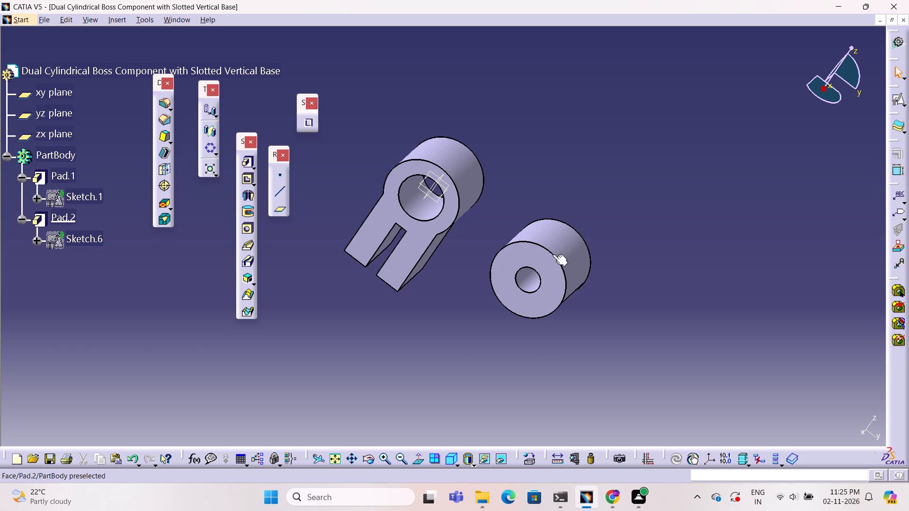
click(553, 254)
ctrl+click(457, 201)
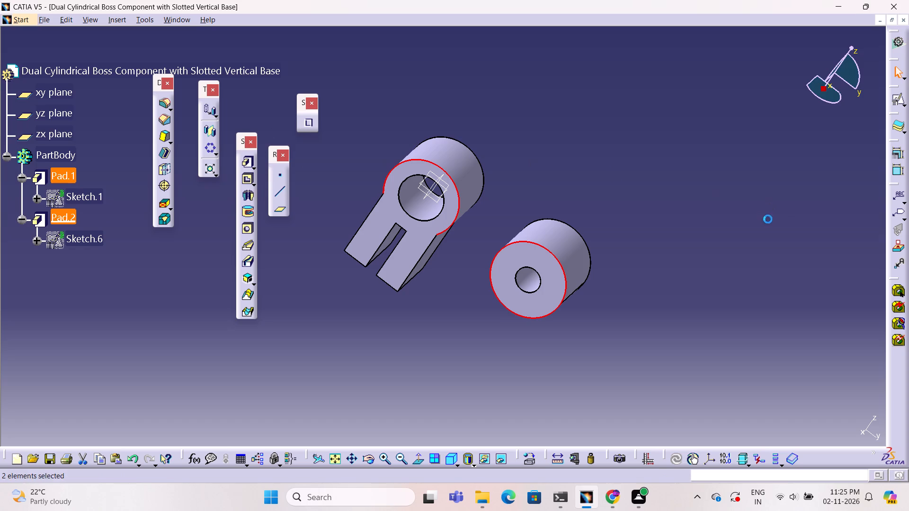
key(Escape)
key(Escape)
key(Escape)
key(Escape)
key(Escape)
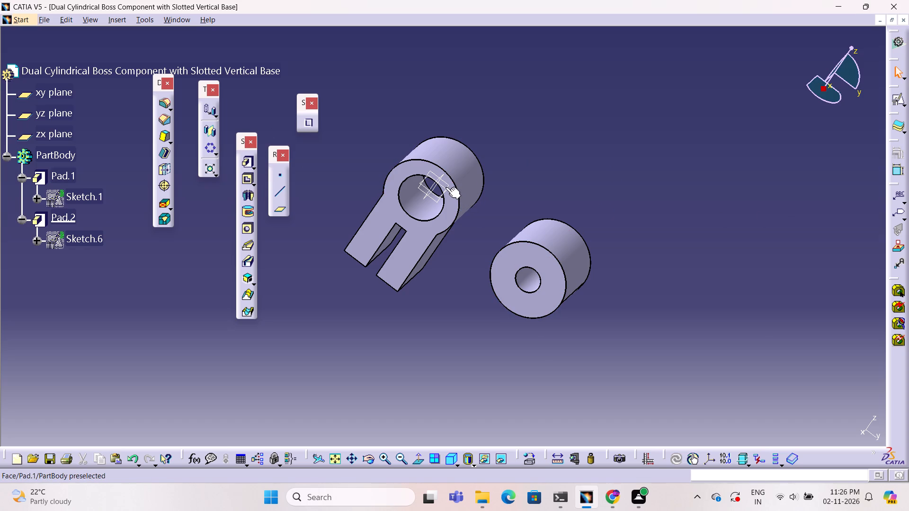
Create a positioned sketch on the yz plane with implicit origin and orientation.
click(446, 186)
click(892, 104)
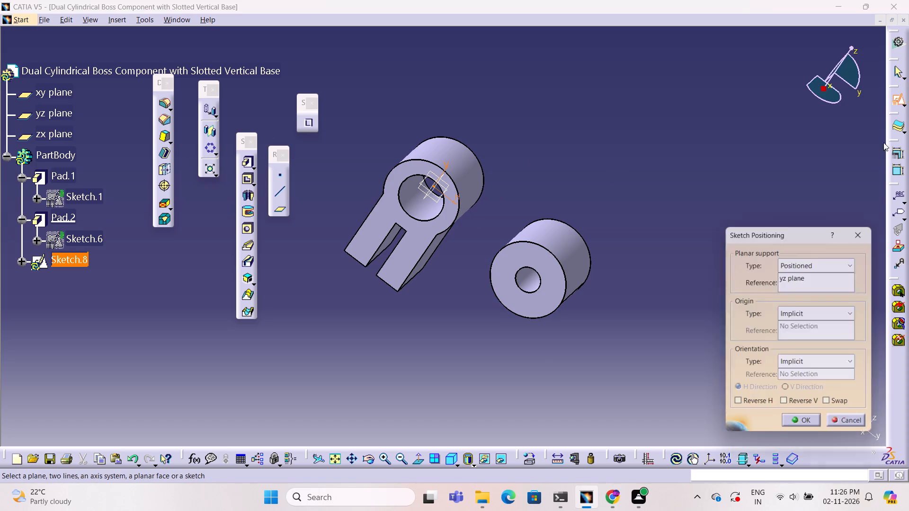
click(804, 420)
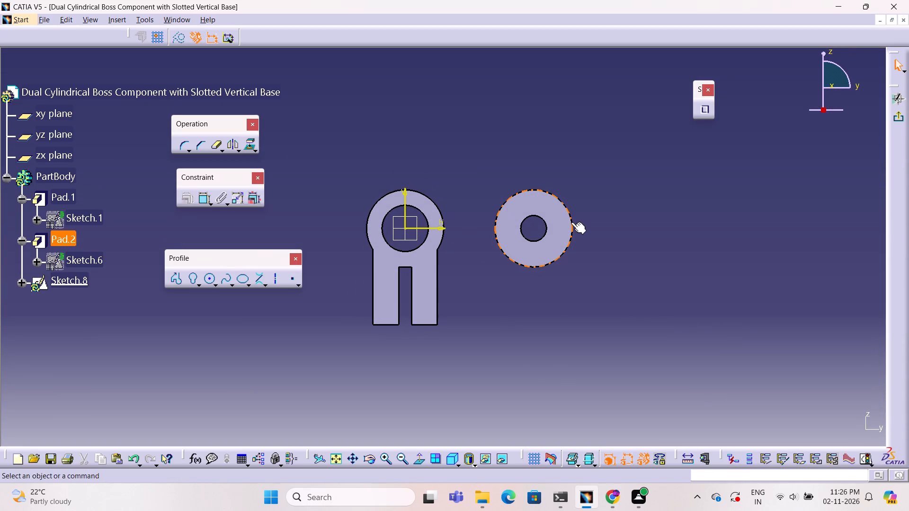
Project the second boss's outer circle and the first boss's outer arc into the yz-plane sketch.
click(571, 222)
ctrl+click(437, 205)
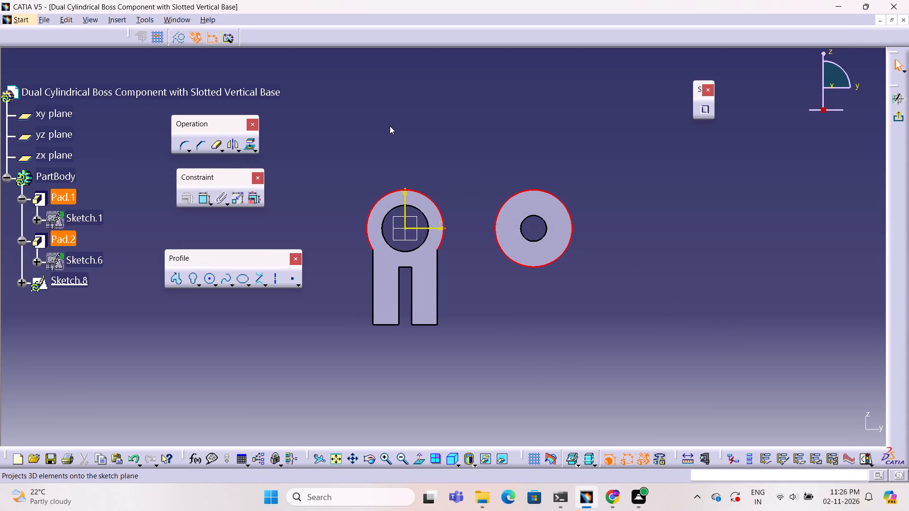
click(247, 148)
click(793, 424)
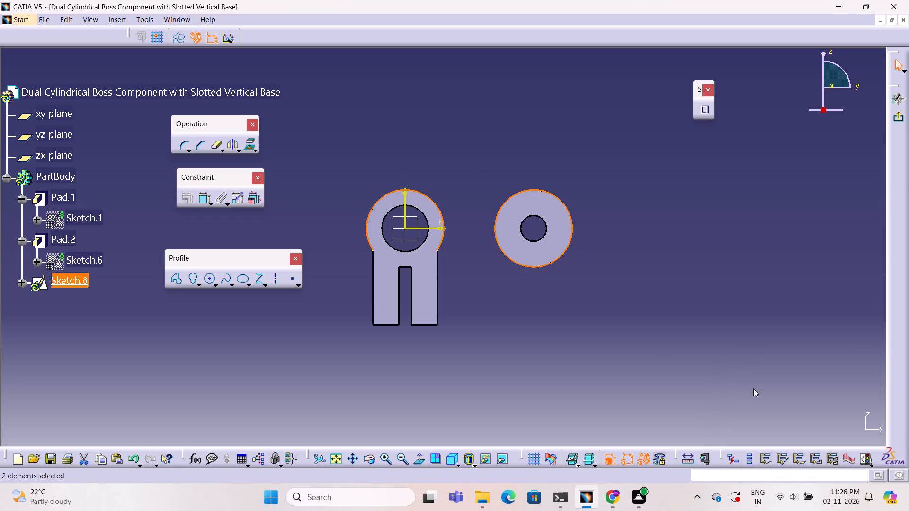
click(701, 355)
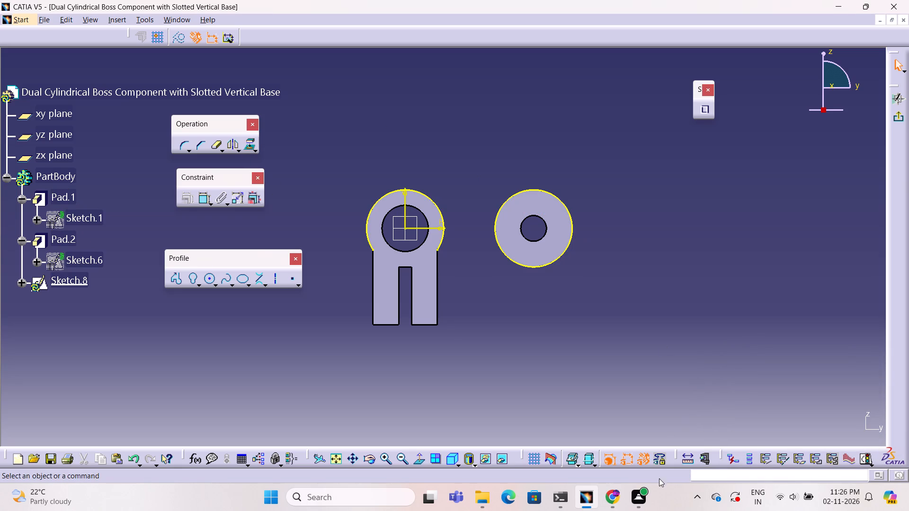
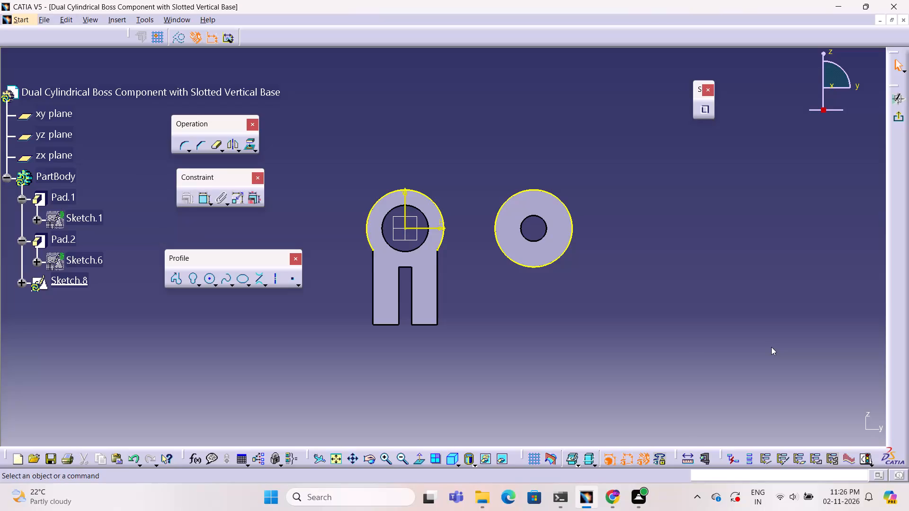
Draw two horizontal lines linking the facing edges of the projected boss outlines, the upper about 50 mm long and the lower about 42 mm.
click(727, 301)
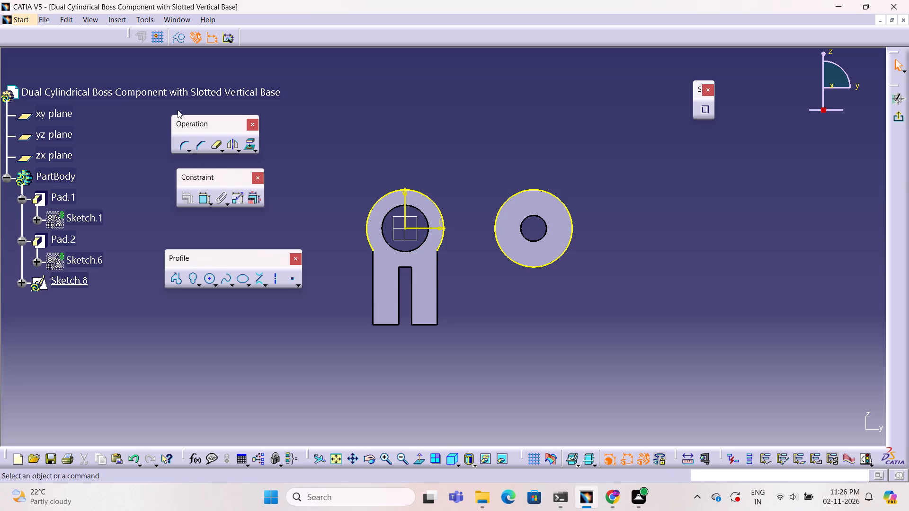
click(178, 281)
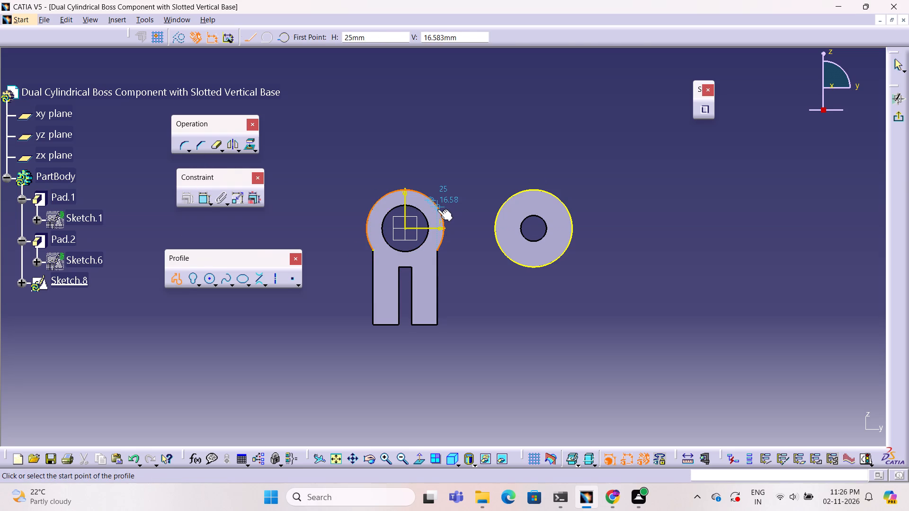
click(437, 209)
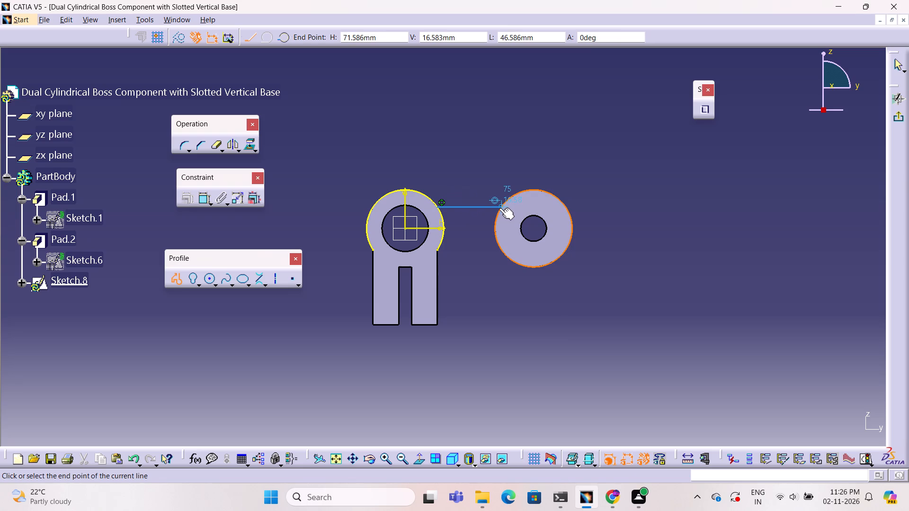
click(500, 207)
key(Escape)
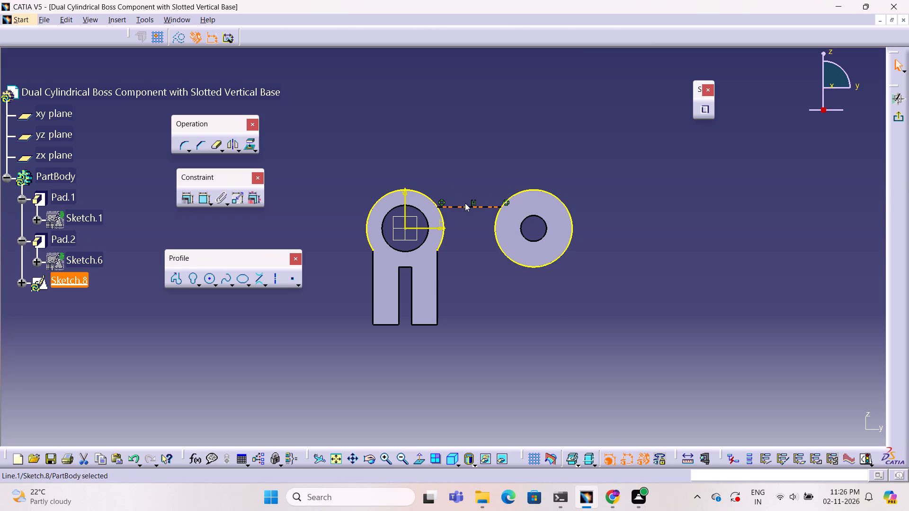
click(465, 206)
key(Escape)
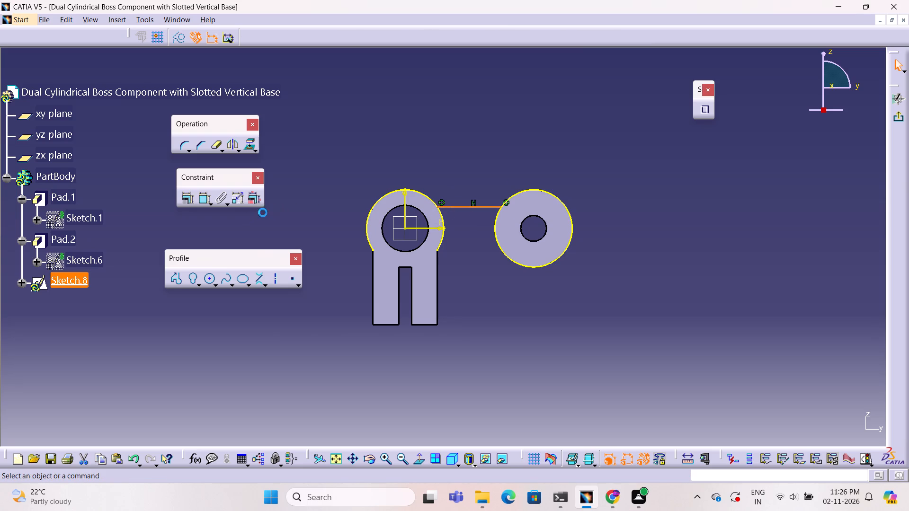
click(181, 279)
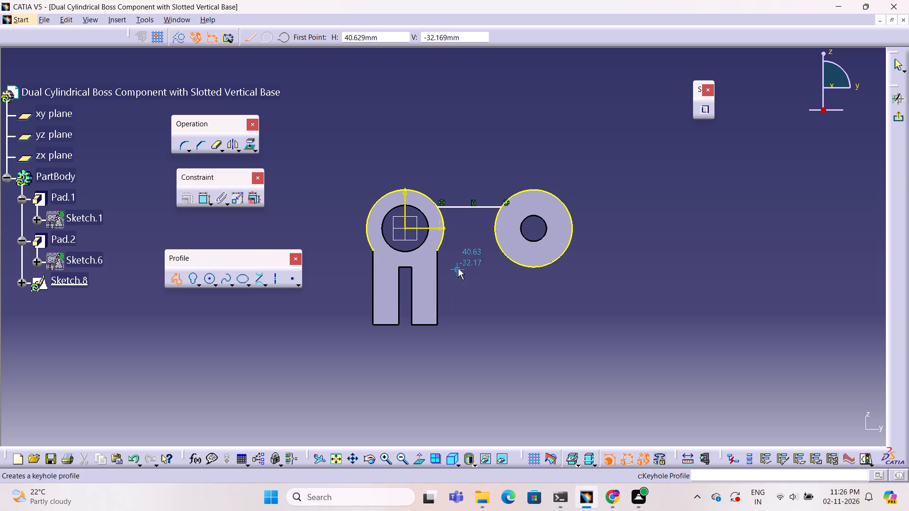
key(Escape)
click(440, 241)
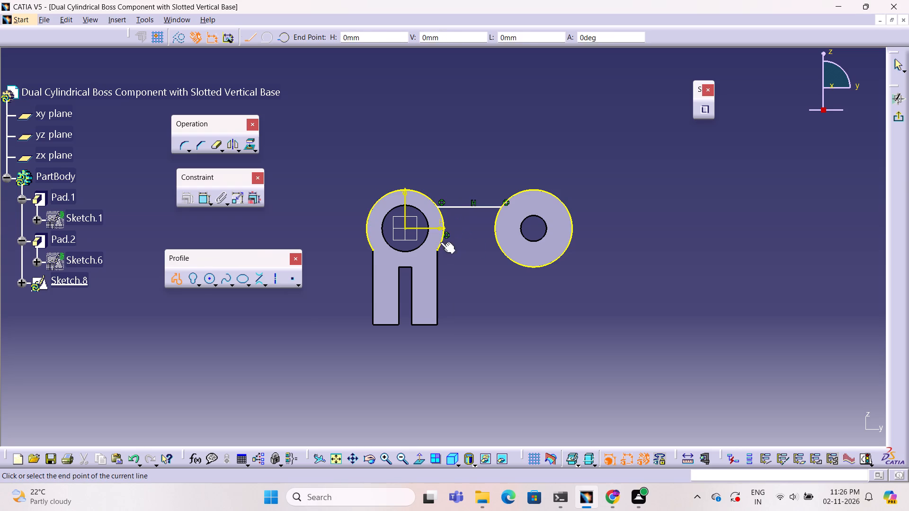
click(496, 241)
key(Escape)
key(Escape)
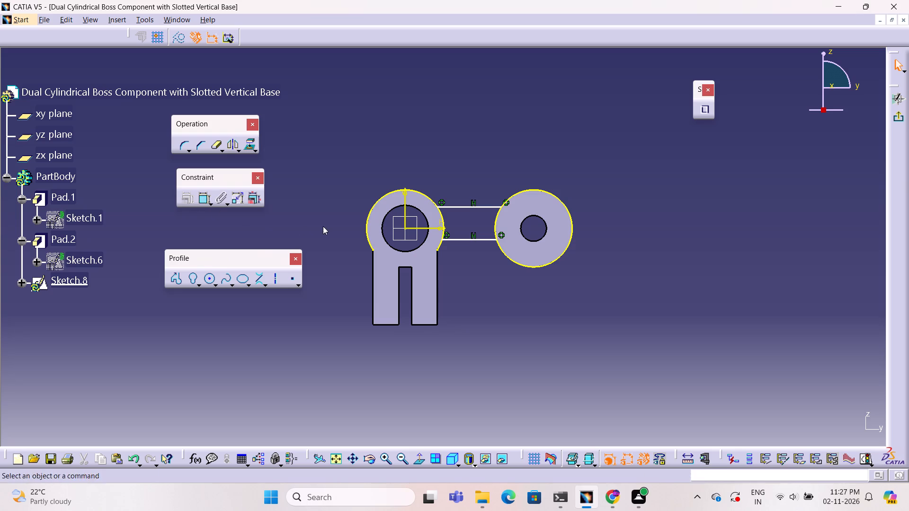
Constrain the two horizontal connecting lines to be symmetric about the sketch's horizontal axis.
click(470, 207)
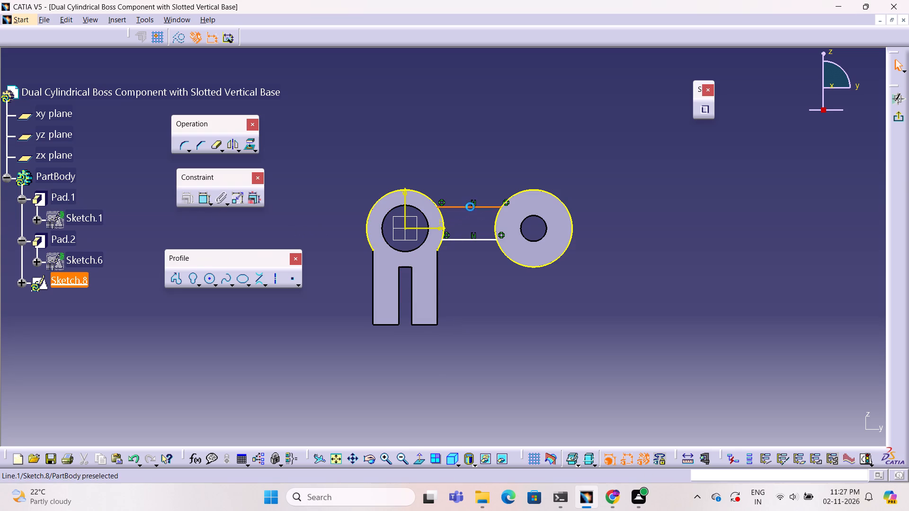
shift+click(464, 241)
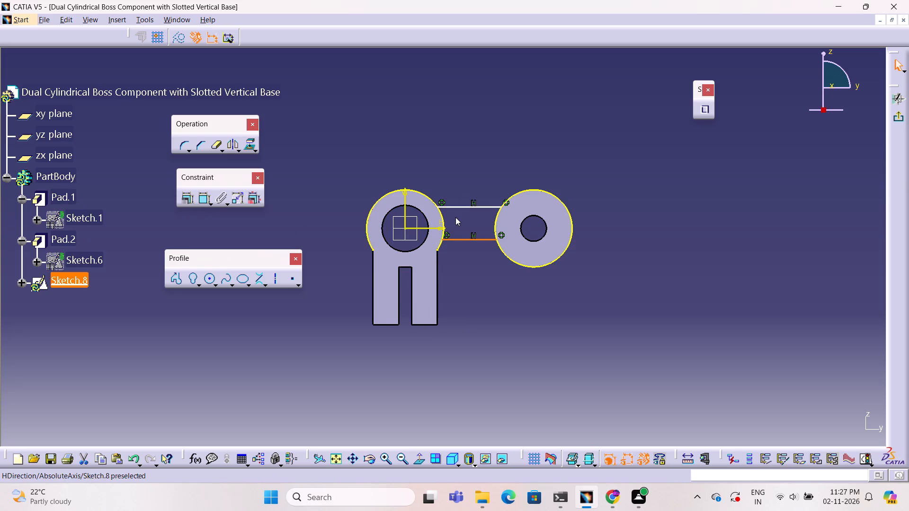
shift+click(461, 207)
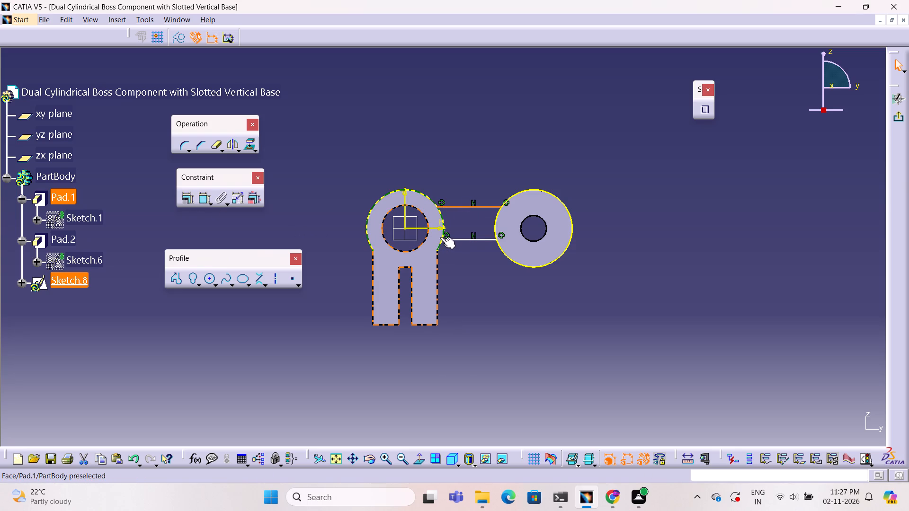
ctrl+click(464, 239)
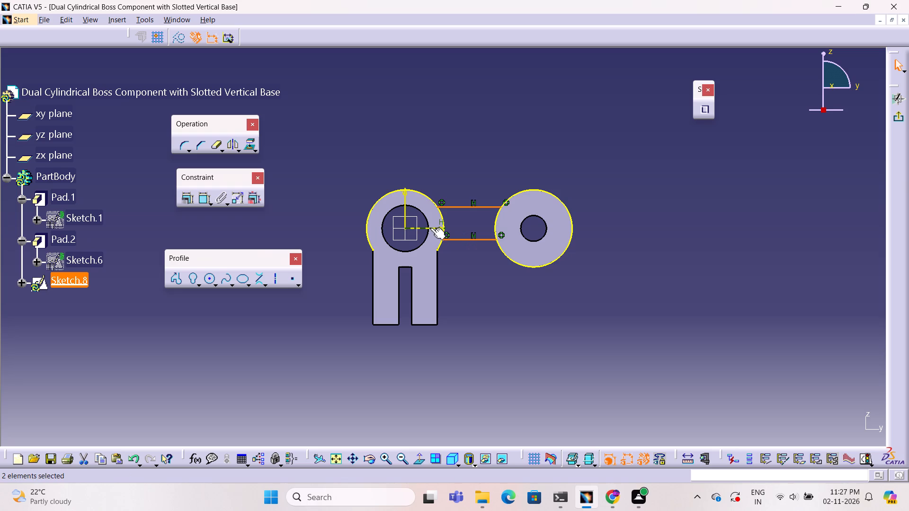
ctrl+click(430, 228)
click(192, 199)
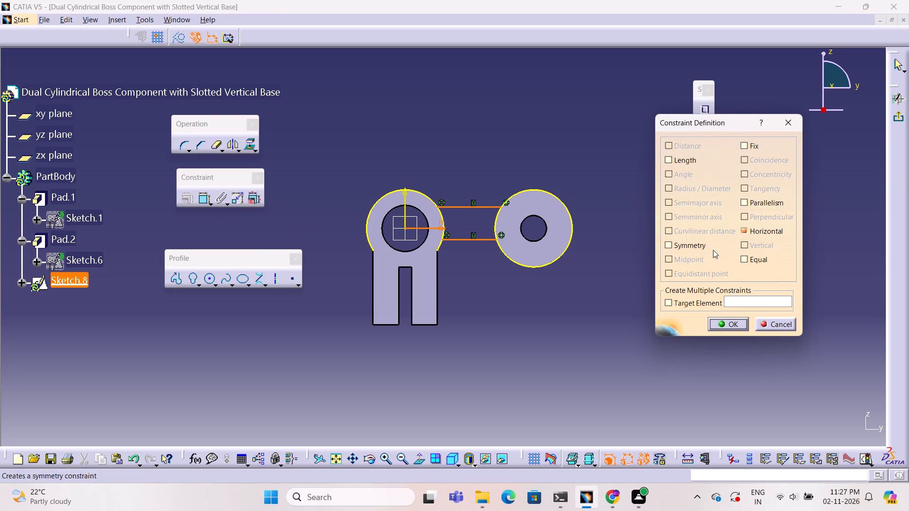
click(671, 244)
click(733, 320)
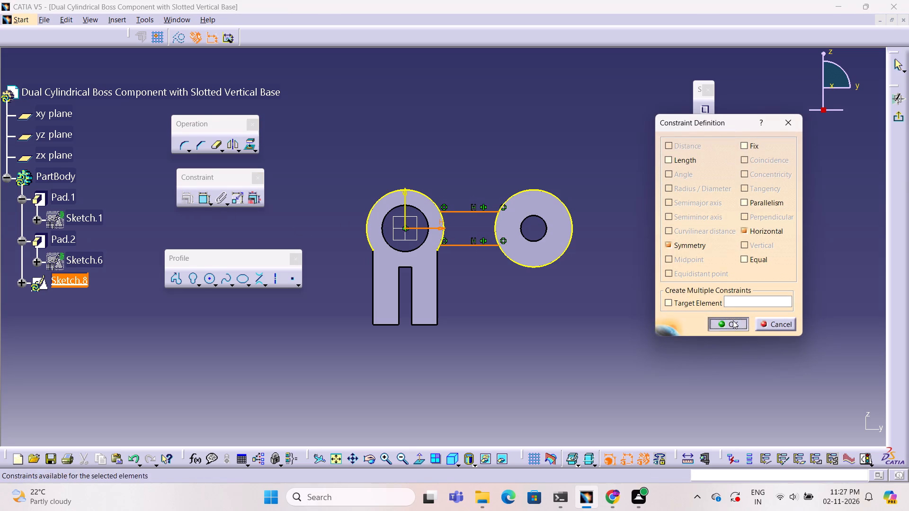
click(516, 286)
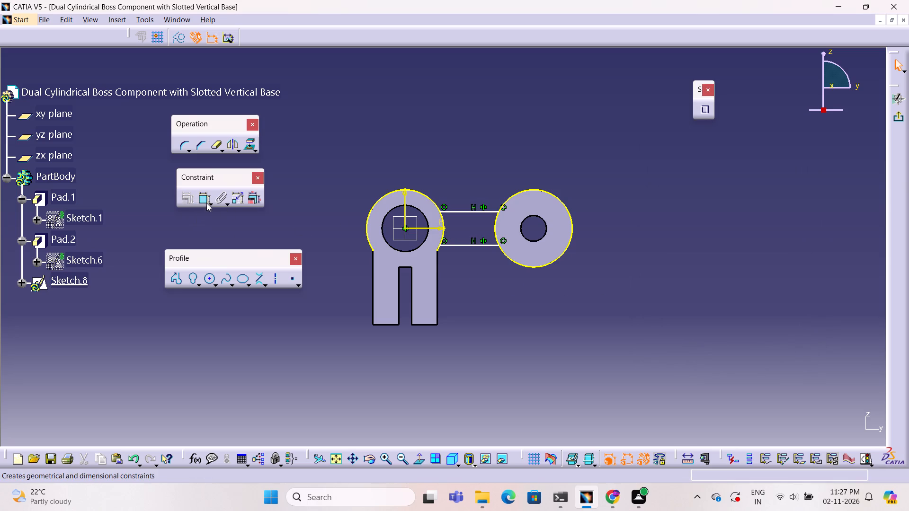
Dimension the distance between the two horizontal connecting lines and set it to 22 mm.
click(206, 202)
click(462, 211)
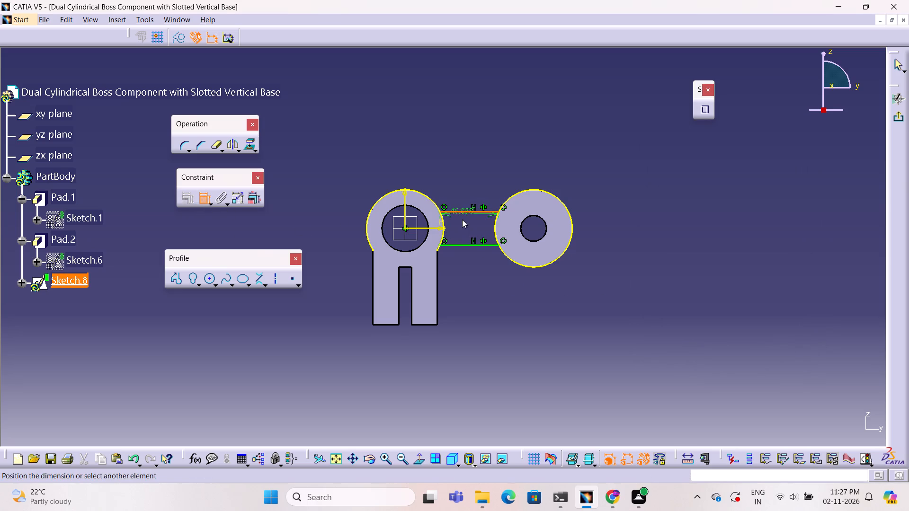
click(461, 243)
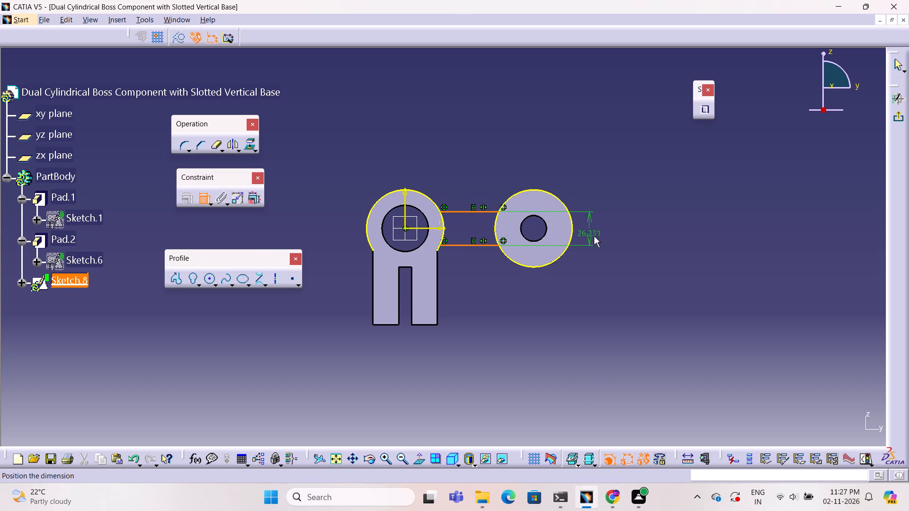
click(597, 236)
double_click(598, 234)
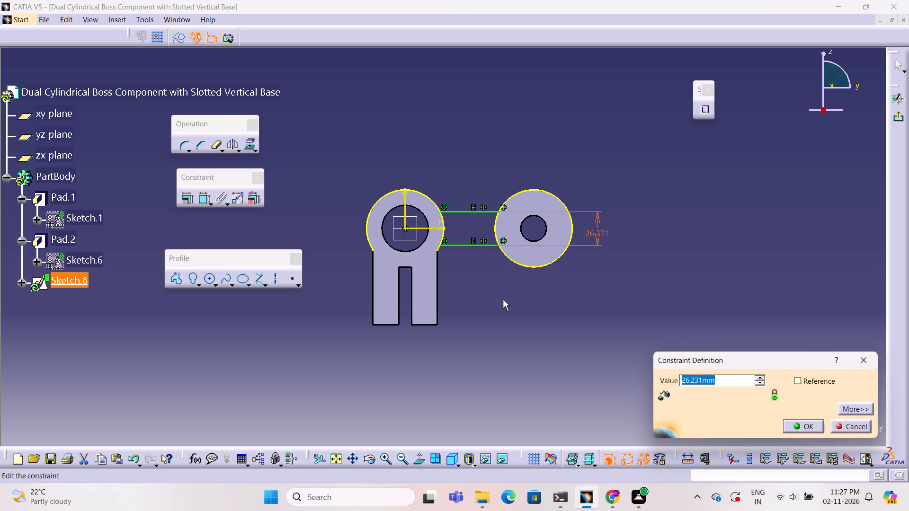
text(22)
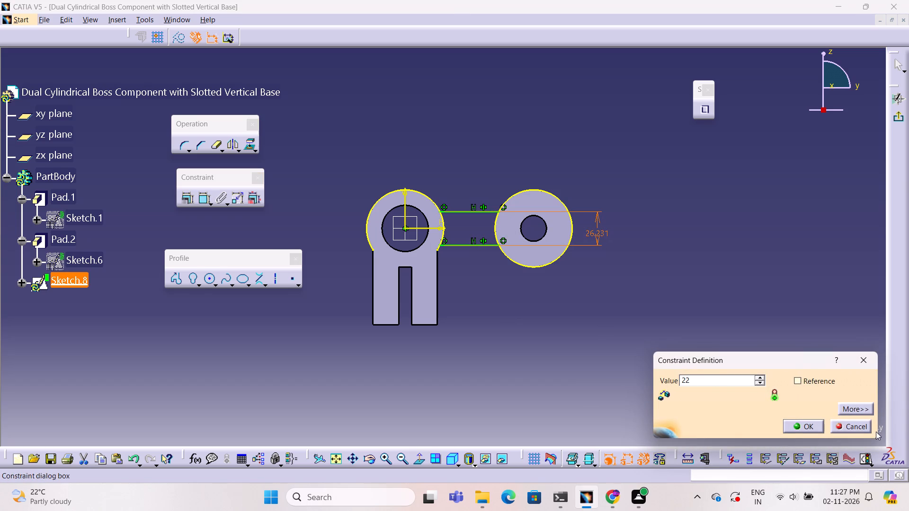
click(798, 427)
click(554, 352)
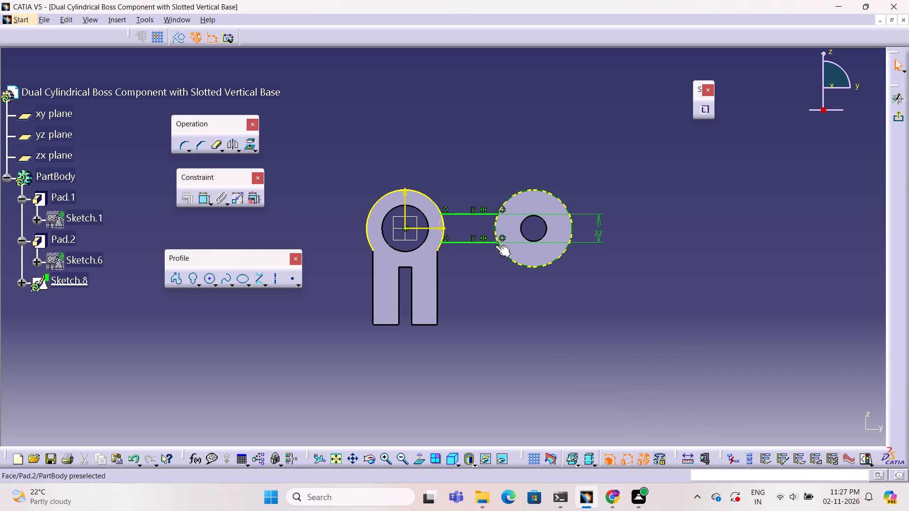
Quick Trim both projected boss outlines, keeping only the short facing arcs between the connecting lines, and exit the sketch.
click(216, 146)
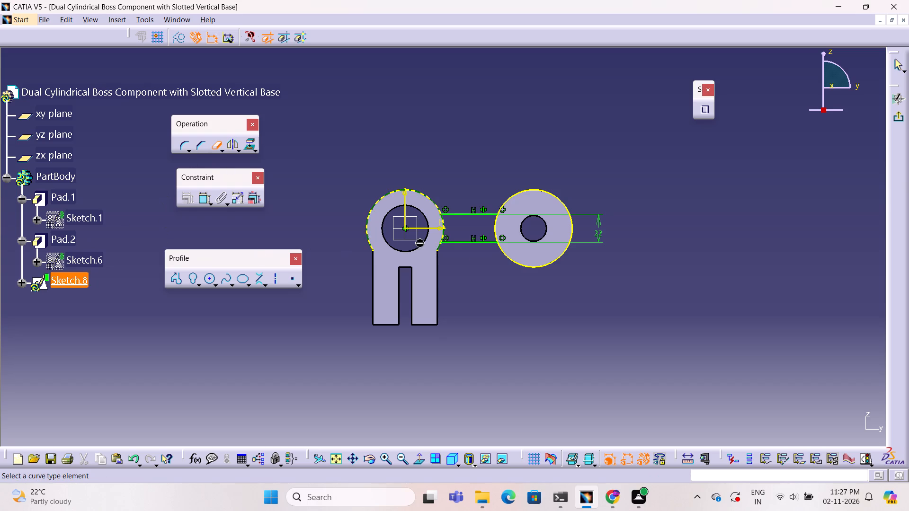
drag(438, 247, 431, 247)
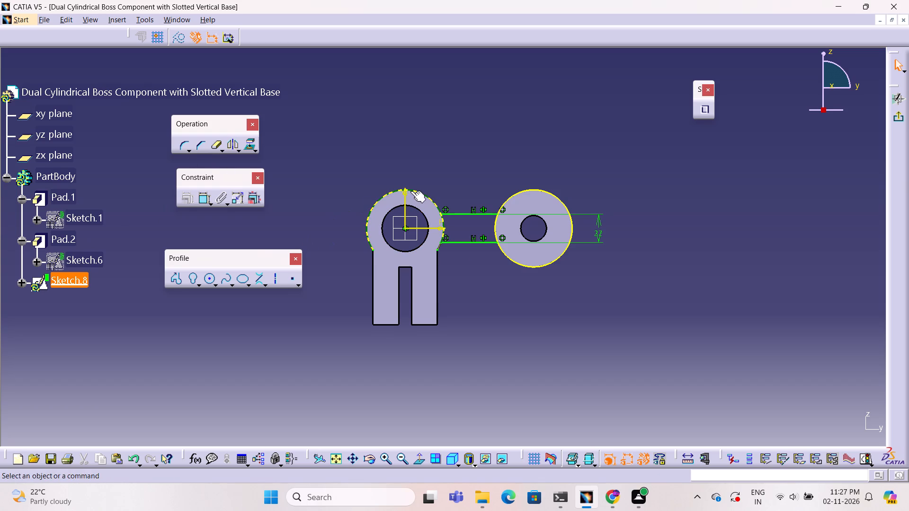
double_click(214, 146)
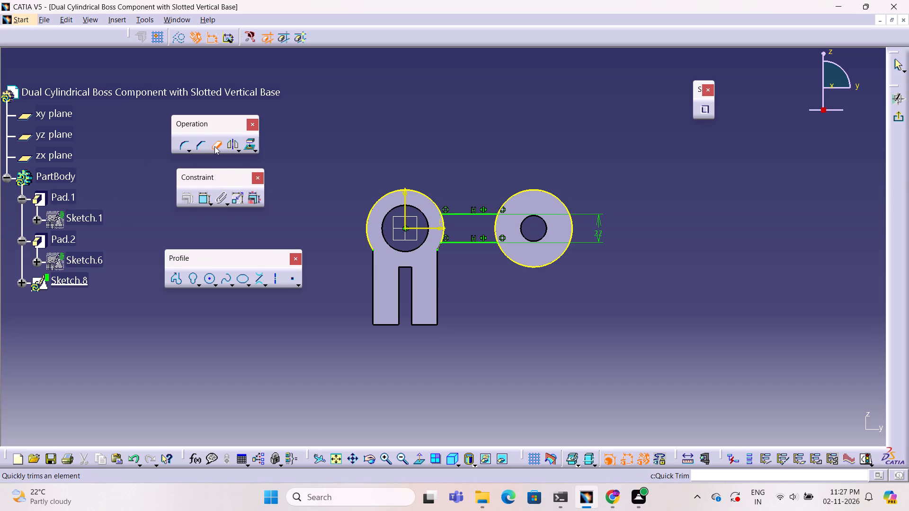
click(428, 197)
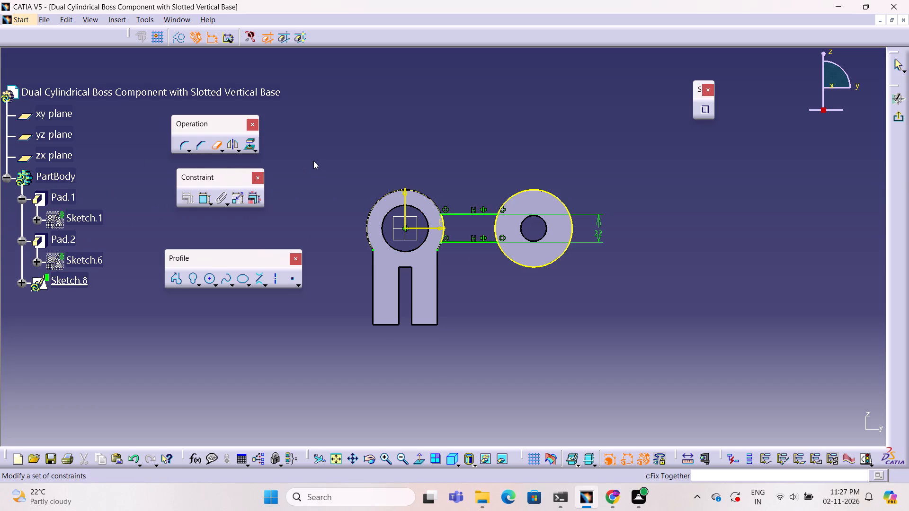
click(520, 193)
click(553, 167)
key(Escape)
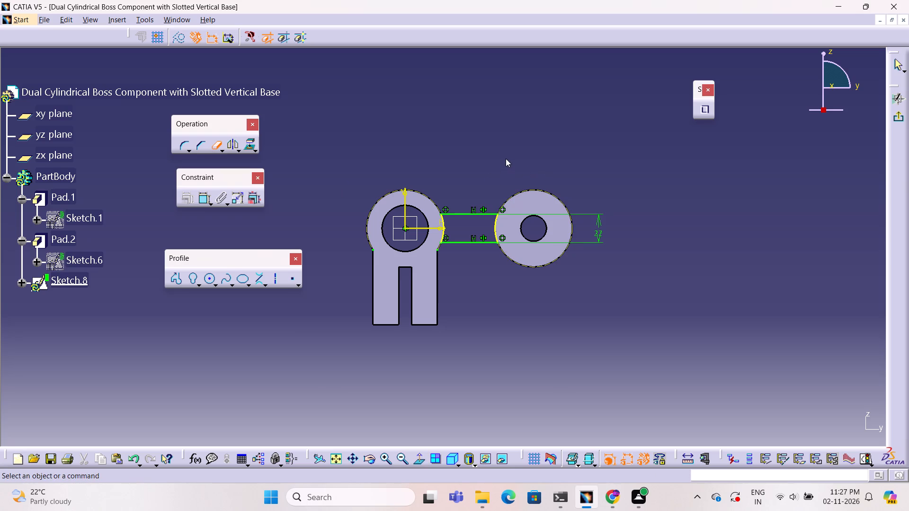
ctrl+middle_click(505, 159)
ctrl+right_drag(505, 159, 353, 224)
ctrl+middle_drag(380, 211, 375, 213)
ctrl+middle_drag(368, 217, 362, 220)
ctrl+middle_click(359, 222)
ctrl+middle_click(356, 224)
ctrl+middle_click(353, 225)
ctrl+middle_click(353, 226)
ctrl+middle_click(353, 226)
right_drag(365, 214, 373, 210)
ctrl+middle_drag(477, 175, 348, 250)
ctrl+right_drag(477, 175, 452, 211)
ctrl+middle_drag(348, 250, 452, 211)
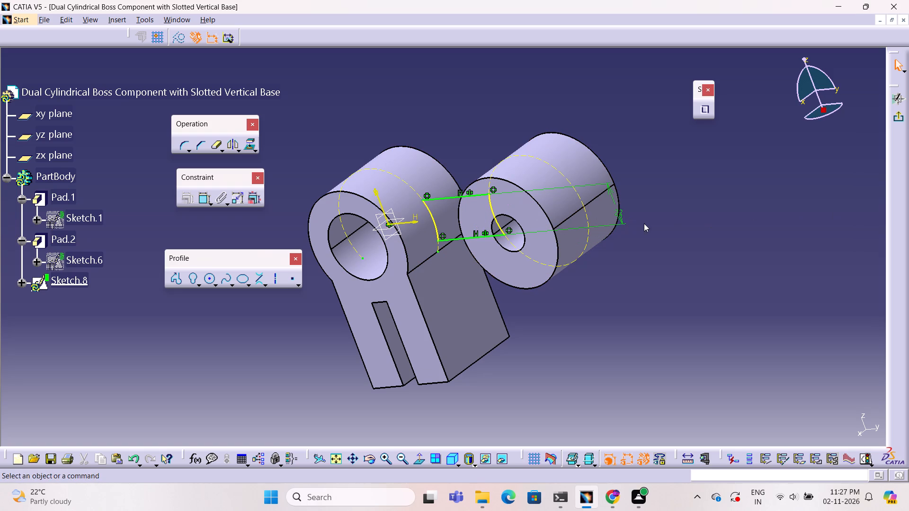
click(900, 118)
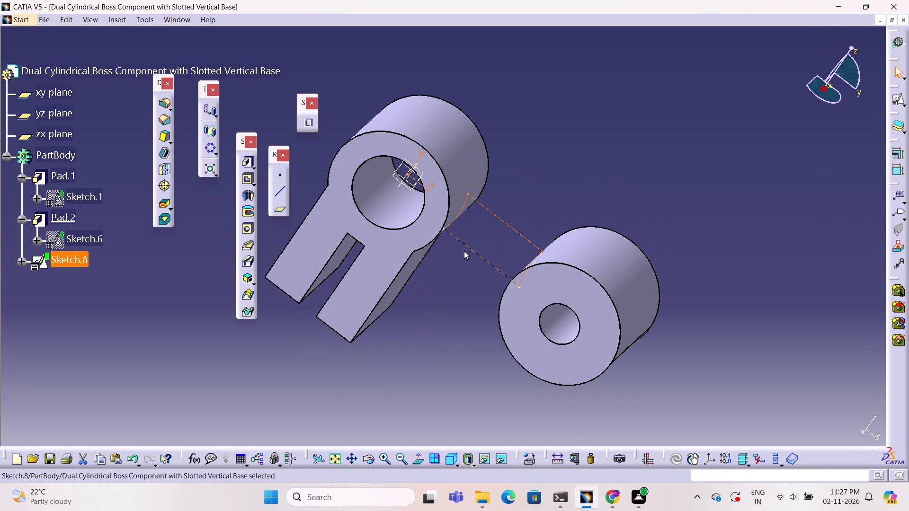
Pad the connecting profile between the bosses with a length of 25 mm and mirrored extent.
click(246, 165)
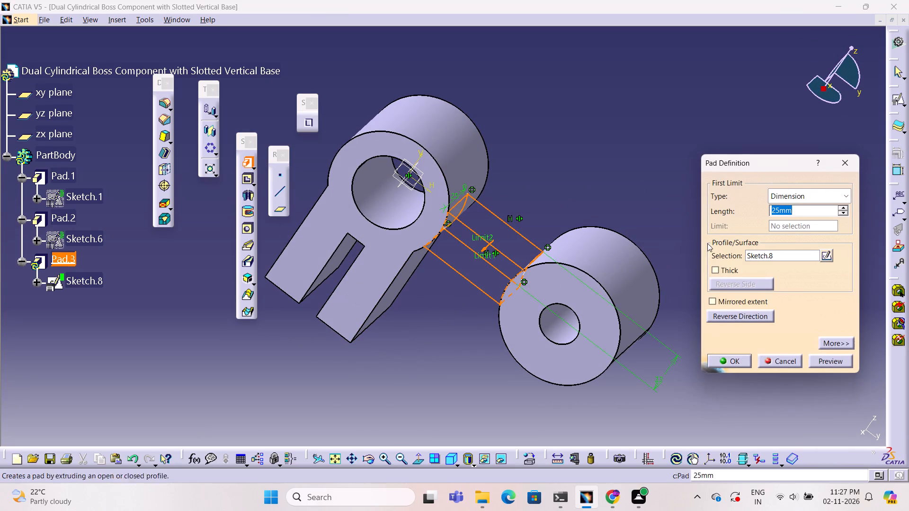
click(723, 304)
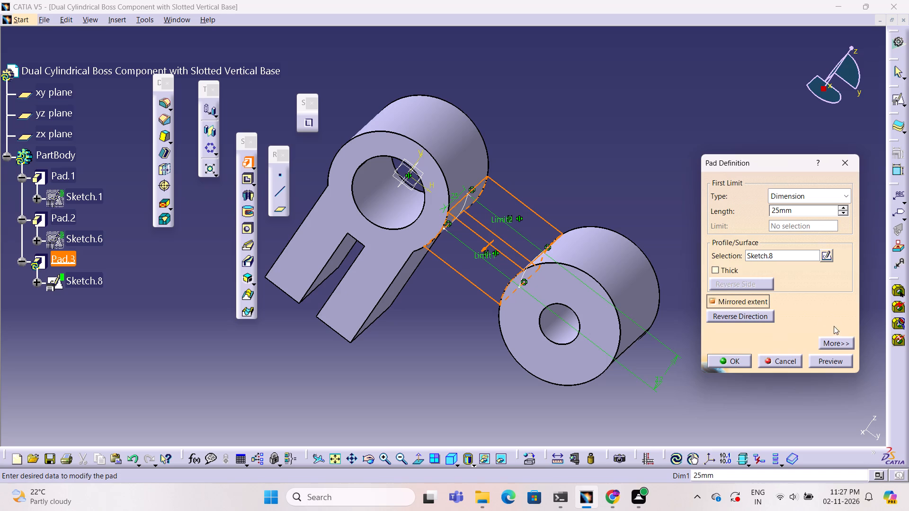
click(846, 360)
ctrl+middle_drag(542, 209, 538, 211)
ctrl+right_drag(541, 210, 538, 211)
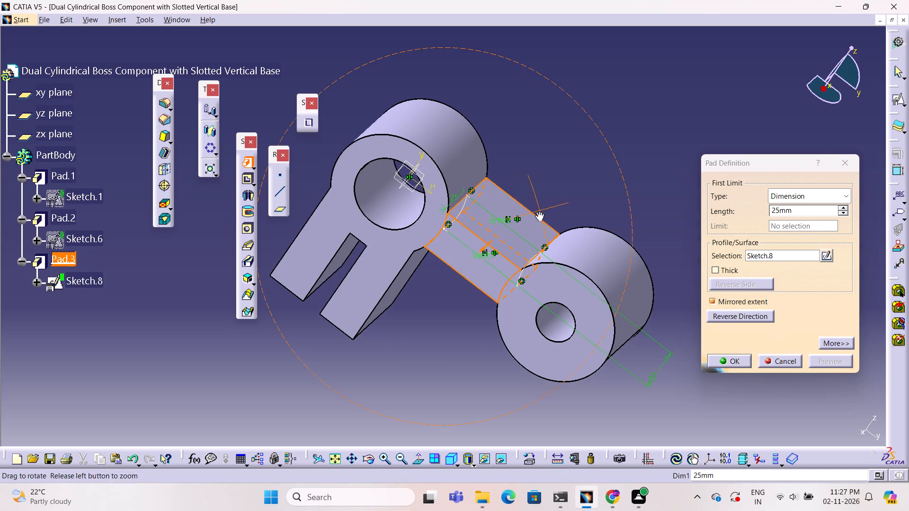
ctrl+right_drag(538, 211, 514, 141)
ctrl+middle_drag(538, 211, 514, 141)
ctrl+right_drag(514, 141, 514, 141)
right_click(514, 141)
click(737, 363)
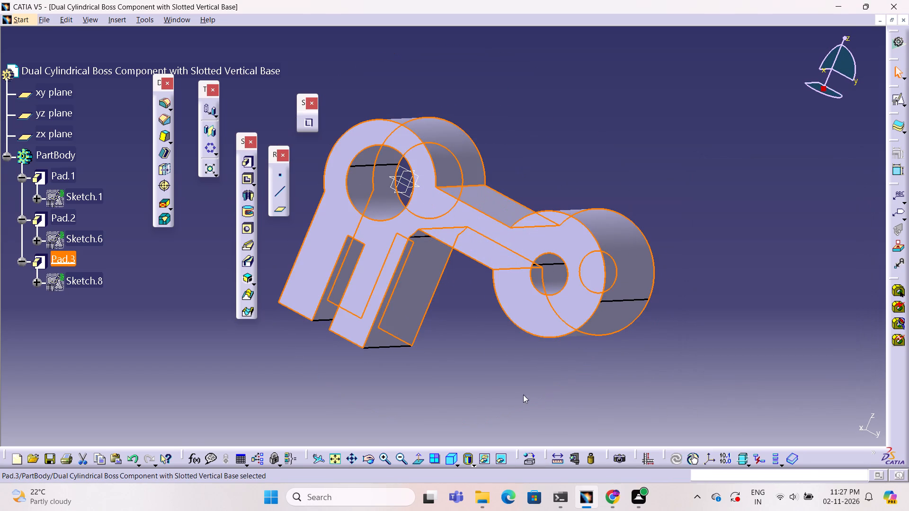
Examine the connected bosses and the slotted base from several angles.
click(508, 385)
ctrl+middle_drag(448, 357, 524, 310)
ctrl+right_drag(448, 357, 524, 310)
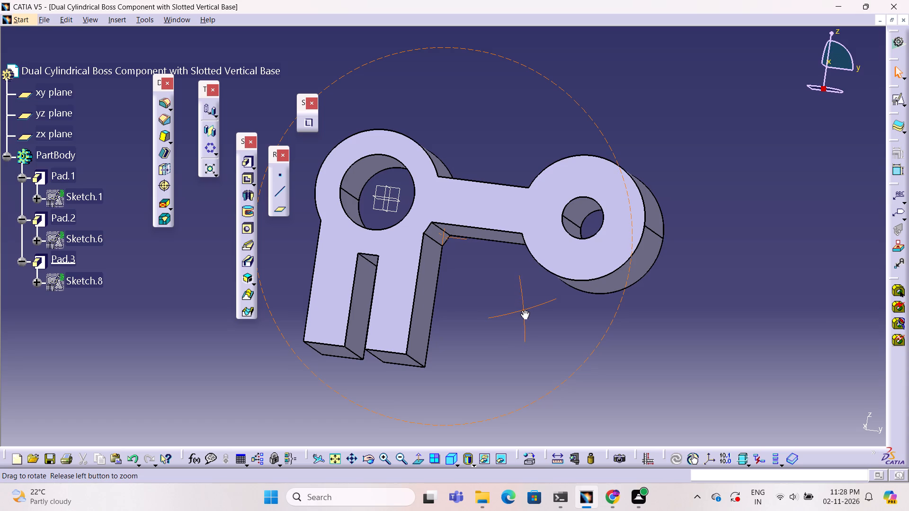
ctrl+middle_drag(524, 310, 526, 332)
ctrl+right_drag(524, 310, 526, 315)
ctrl+middle_drag(526, 332, 526, 315)
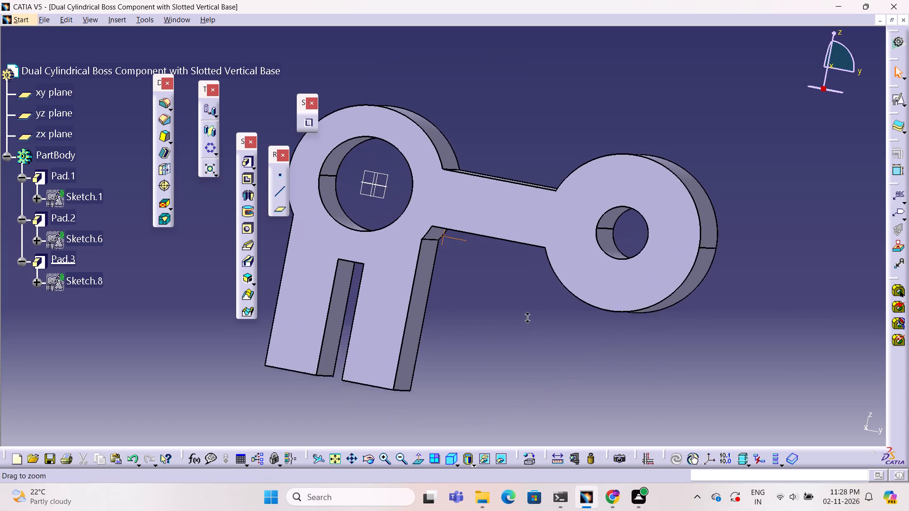
ctrl+middle_drag(526, 315, 526, 306)
ctrl+right_drag(526, 315, 511, 348)
ctrl+middle_click(526, 305)
ctrl+middle_drag(526, 303, 511, 348)
click(488, 332)
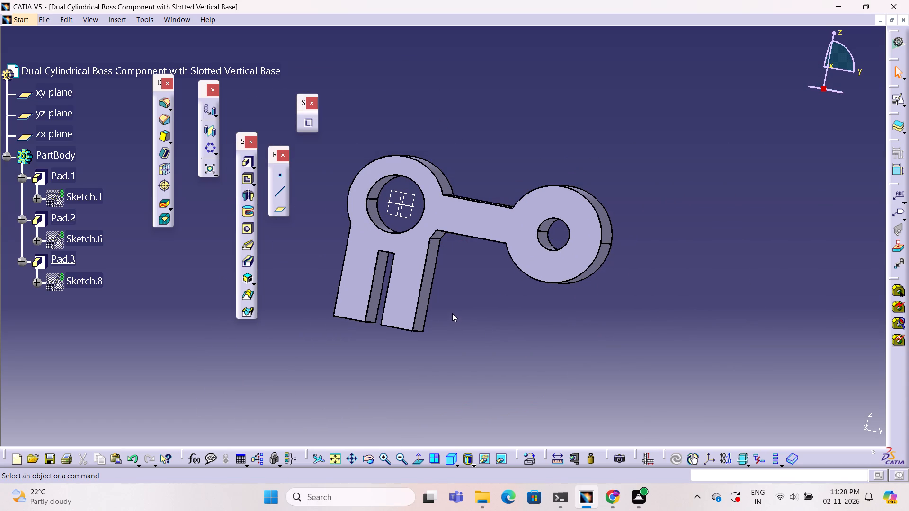
click(452, 313)
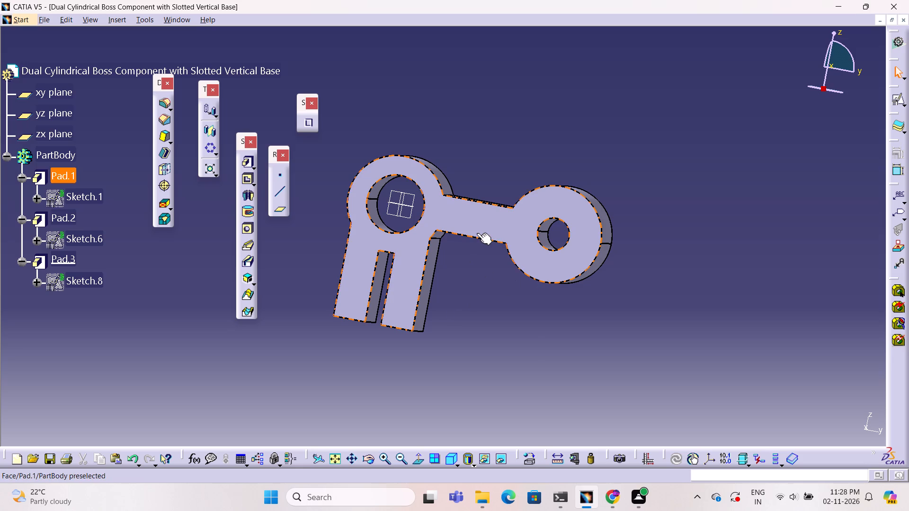
Select the part's flat front face spanning both bosses, the connecting arm and the slotted base.
click(478, 229)
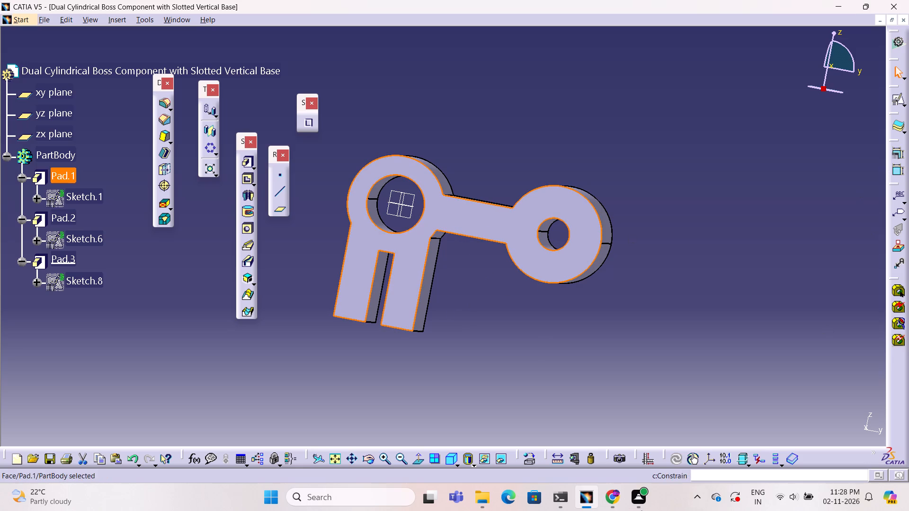
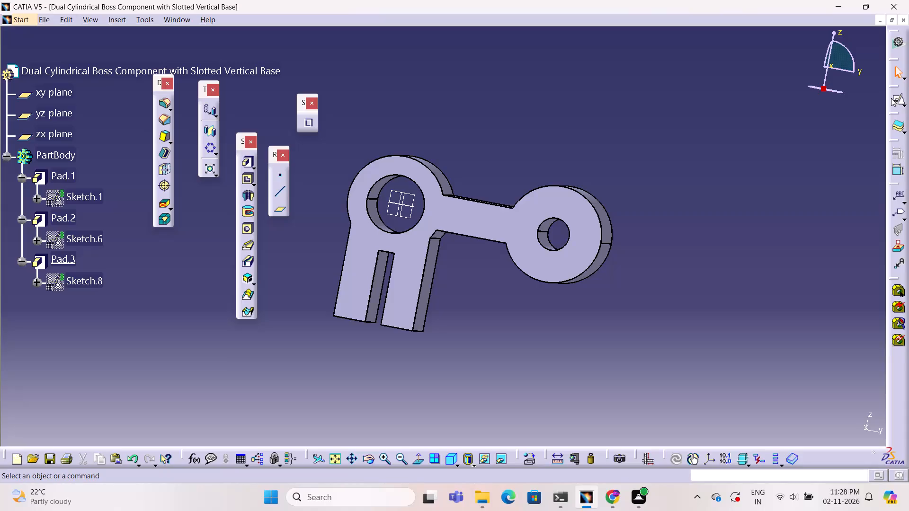
On the flat front face, sketch a horizontal keyhole profile with a large radius of about 7 mm centred along the connecting arm.
click(891, 98)
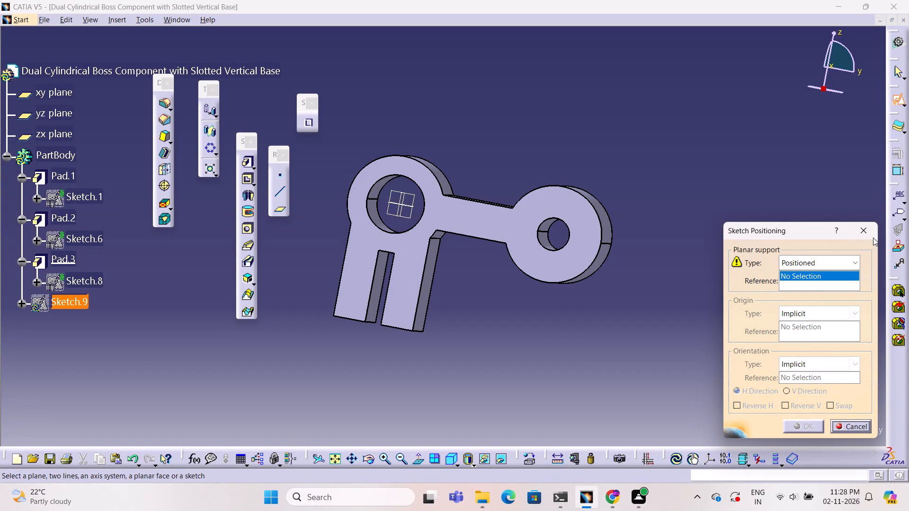
click(871, 230)
click(514, 228)
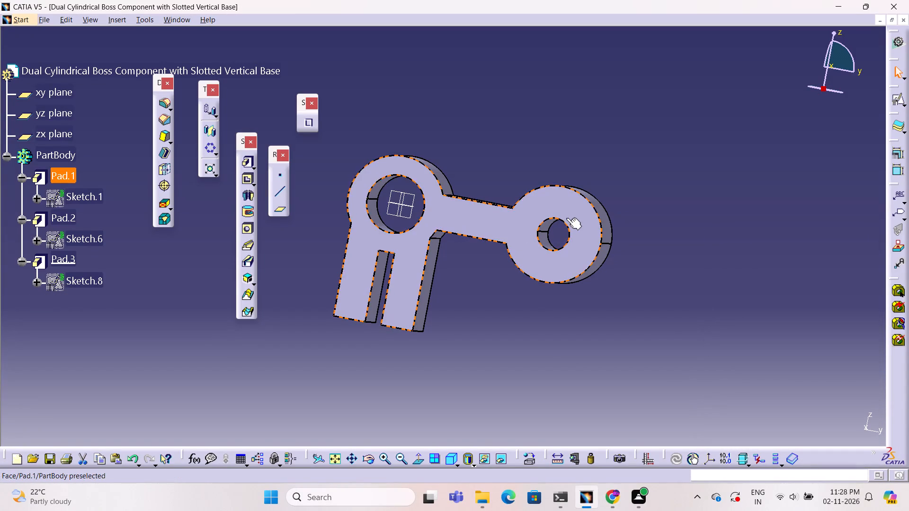
click(895, 96)
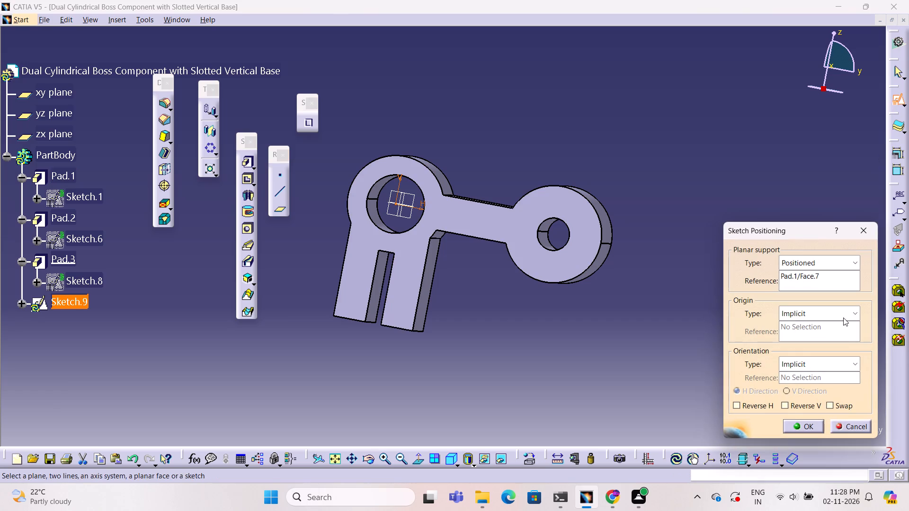
click(804, 427)
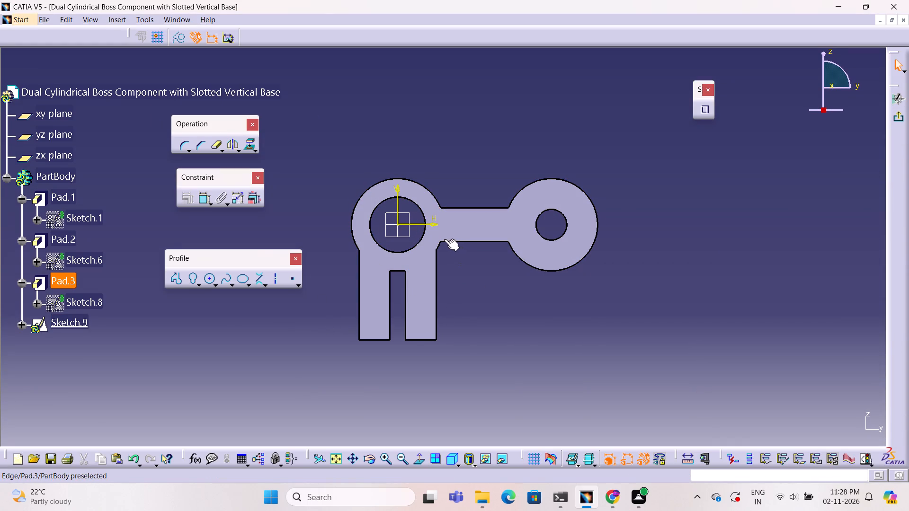
click(194, 277)
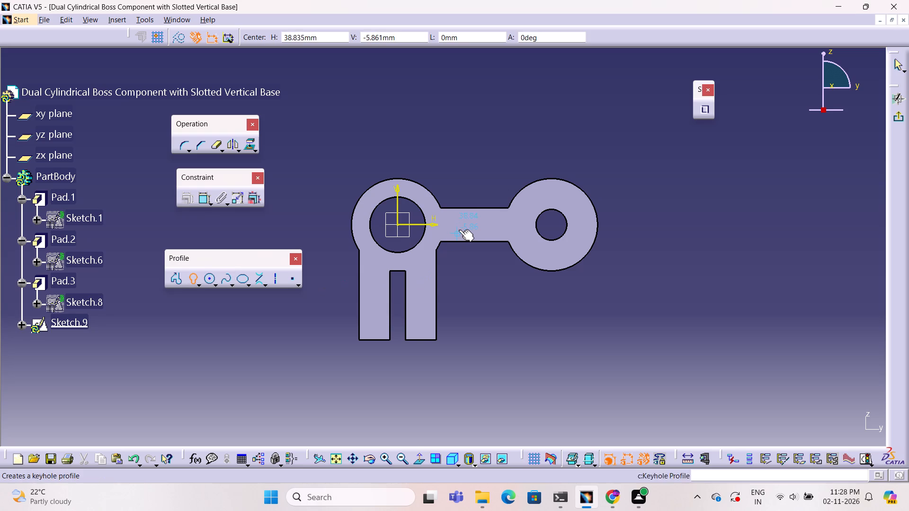
click(463, 225)
click(496, 223)
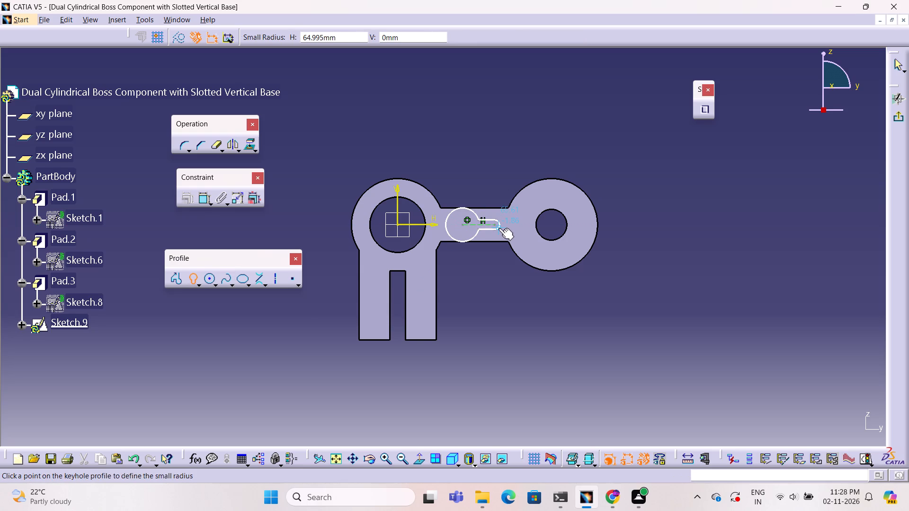
click(499, 227)
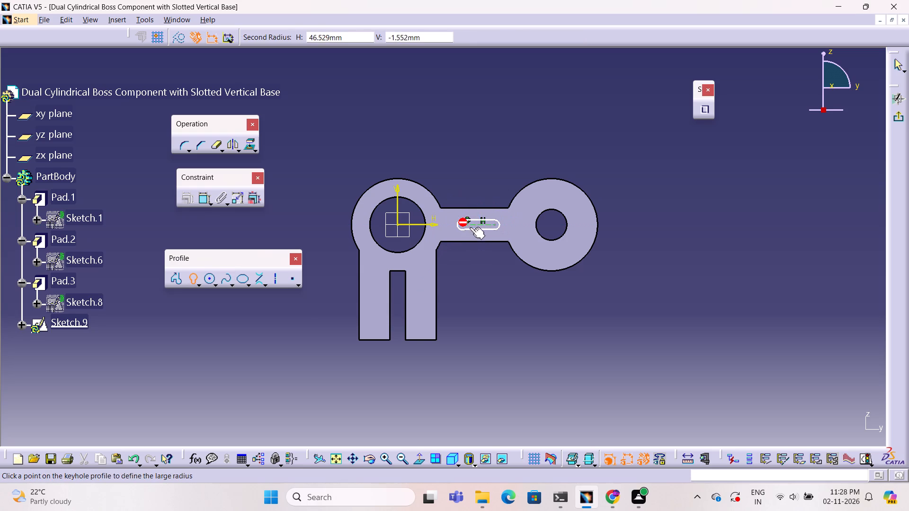
click(473, 230)
click(660, 211)
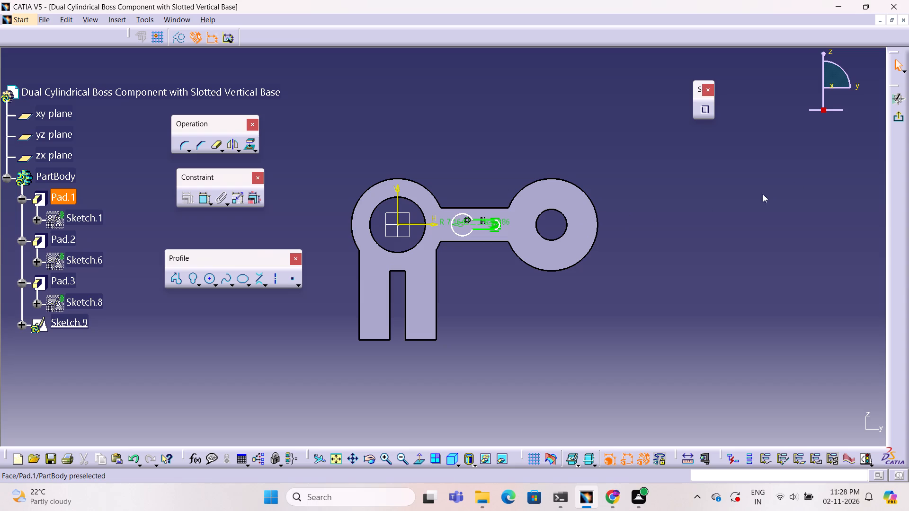
click(901, 118)
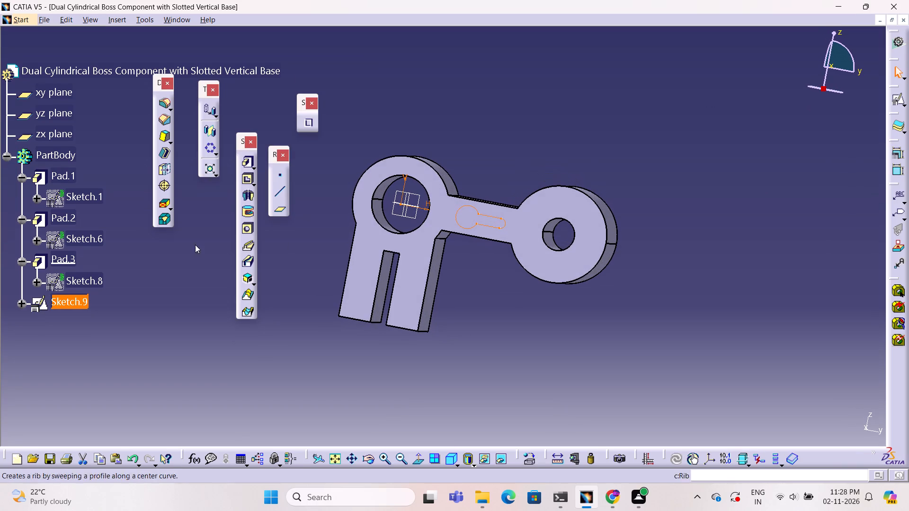
Pocket the keyhole profile through the connecting arm using the Up to last limit with 0 mm offset.
click(249, 179)
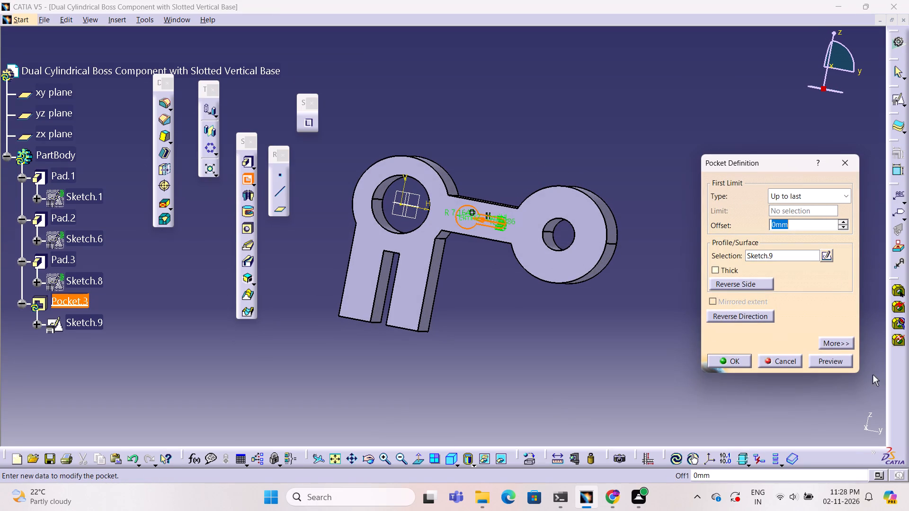
click(831, 360)
middle_drag(572, 307, 356, 323)
right_drag(572, 307, 356, 323)
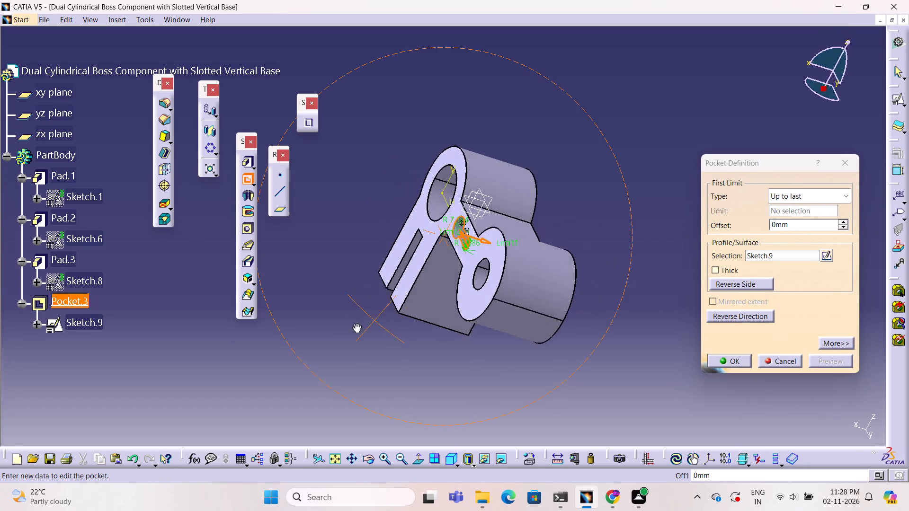
middle_drag(356, 323, 329, 329)
right_drag(356, 323, 334, 264)
middle_drag(303, 339, 334, 264)
right_click(334, 264)
middle_drag(600, 262, 469, 201)
right_drag(600, 263, 469, 201)
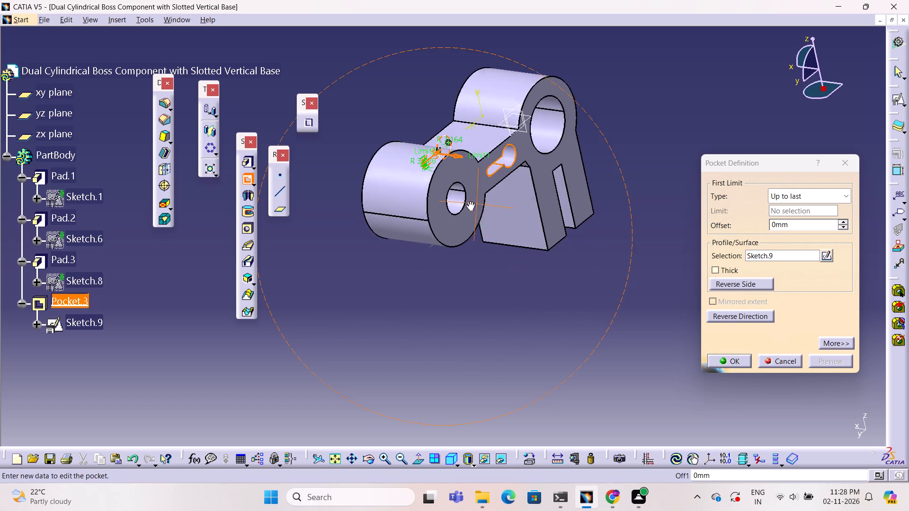
middle_drag(469, 201, 463, 199)
right_drag(469, 201, 463, 199)
right_click(464, 199)
click(652, 326)
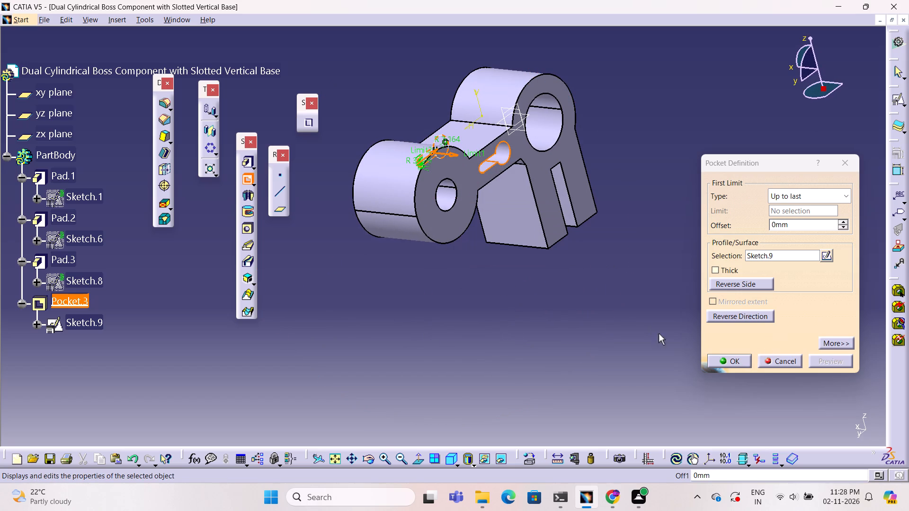
click(727, 361)
Examine the keyhole cut in the connecting arm from several angles.
click(464, 319)
middle_drag(453, 314, 562, 265)
right_drag(453, 314, 562, 265)
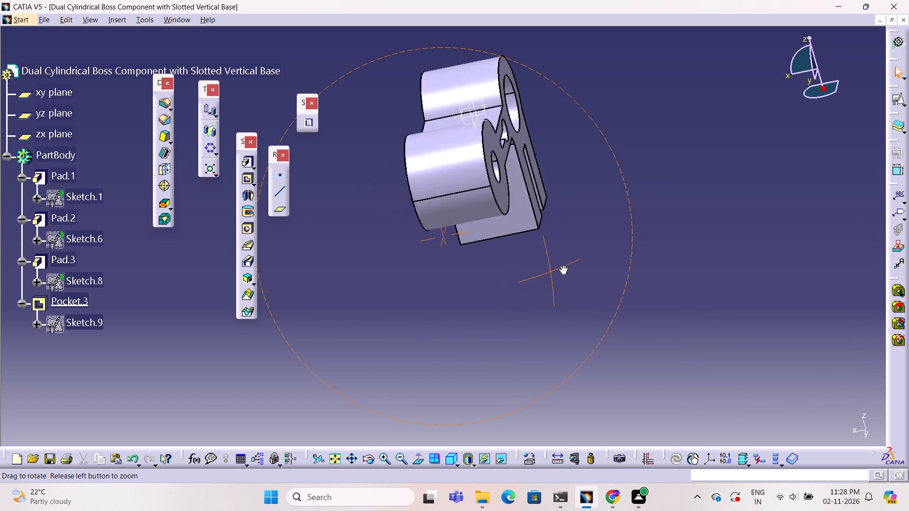
middle_drag(562, 265, 680, 263)
right_drag(562, 265, 680, 263)
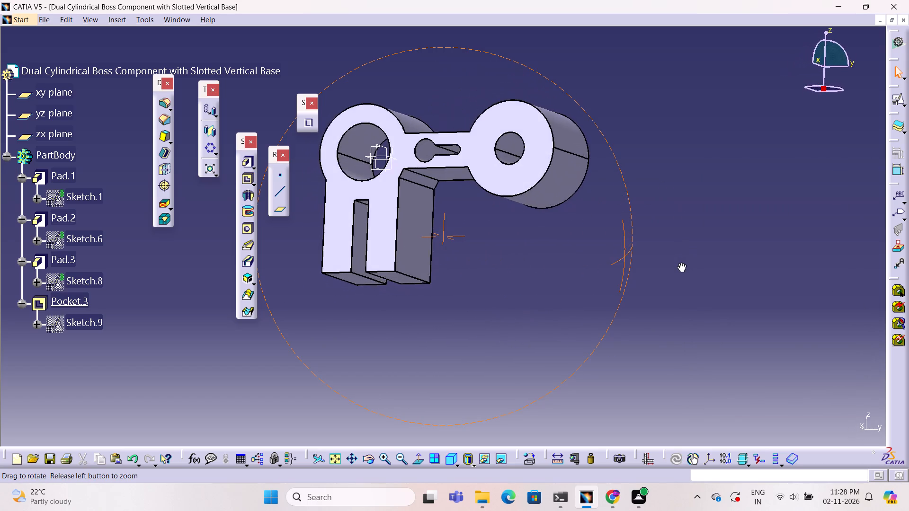
right_drag(680, 263, 780, 185)
middle_drag(680, 263, 780, 185)
right_drag(780, 185, 780, 185)
click(689, 227)
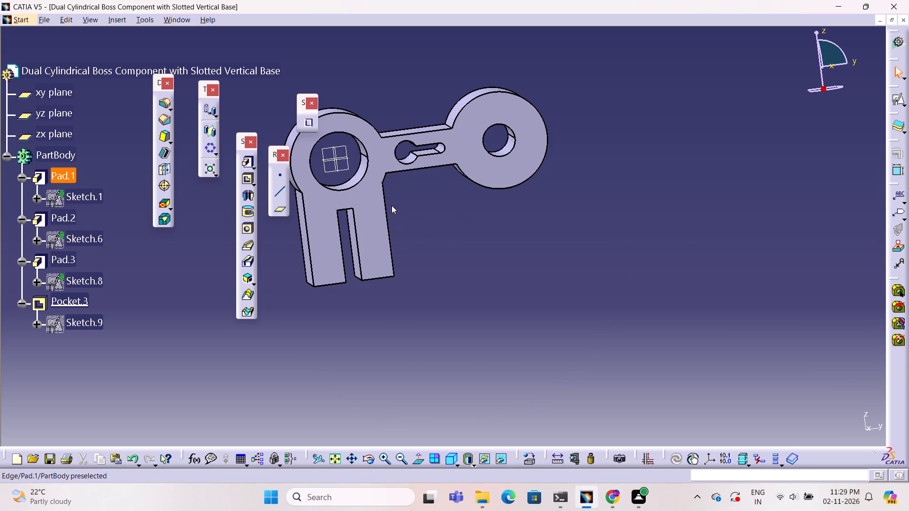
Edit the pocket's sketch to add a vertical keyhole profile on the base leg nearest the second boss, and exit the sketch.
double_click(84, 319)
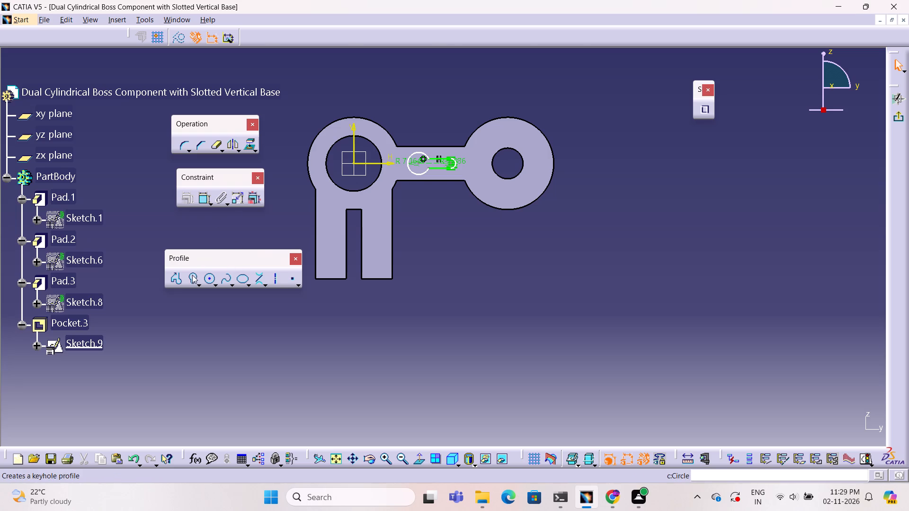
click(191, 276)
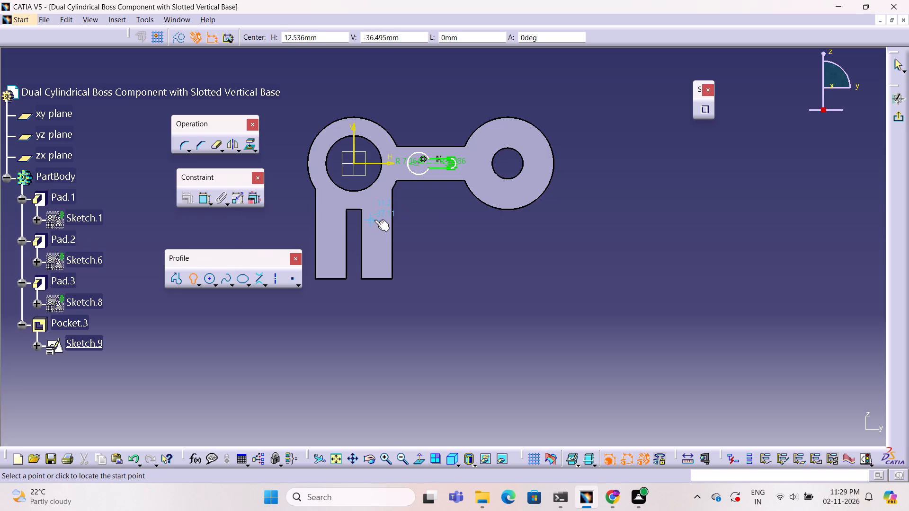
click(378, 220)
click(377, 242)
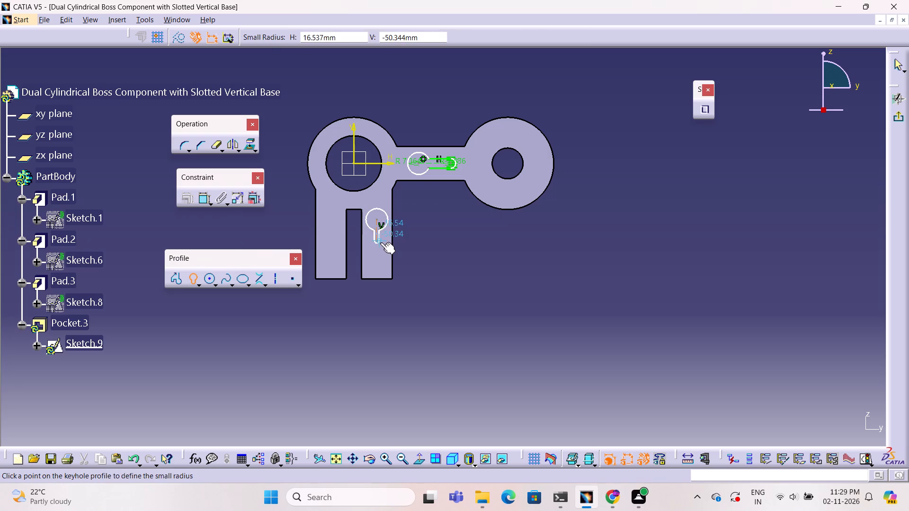
click(380, 244)
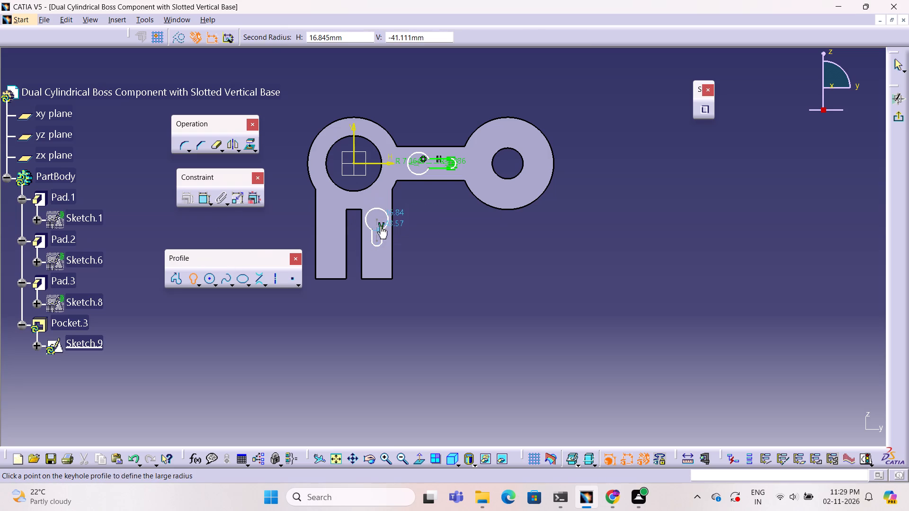
click(384, 229)
click(440, 226)
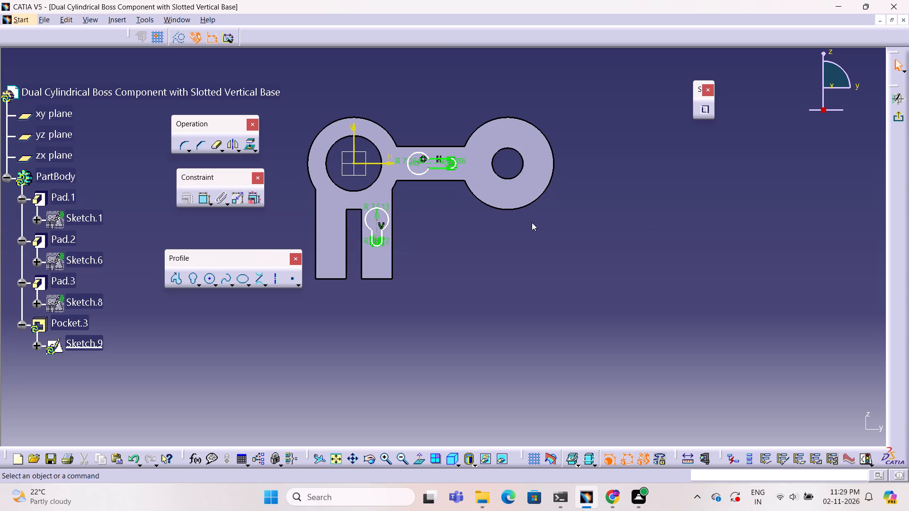
click(899, 119)
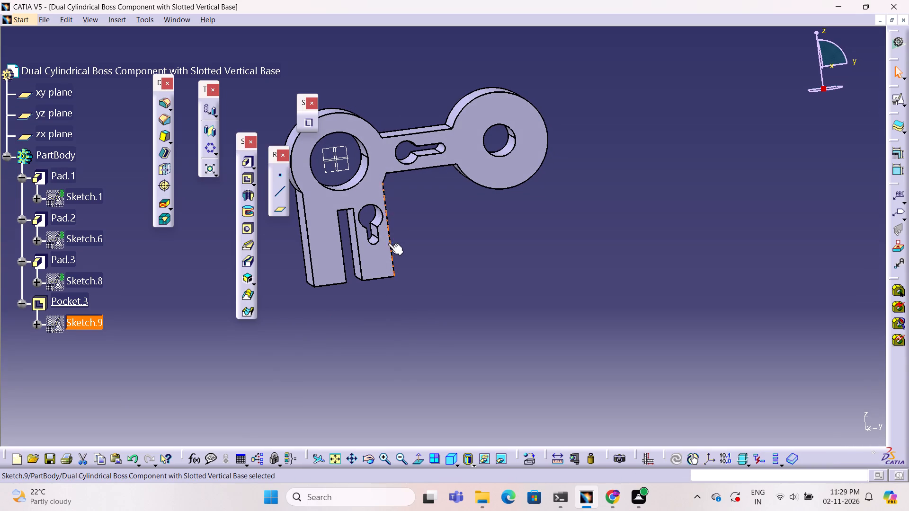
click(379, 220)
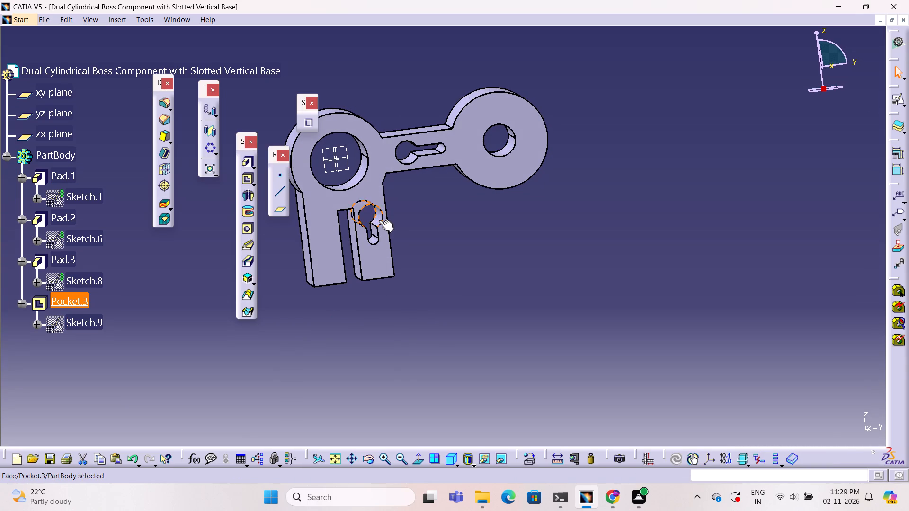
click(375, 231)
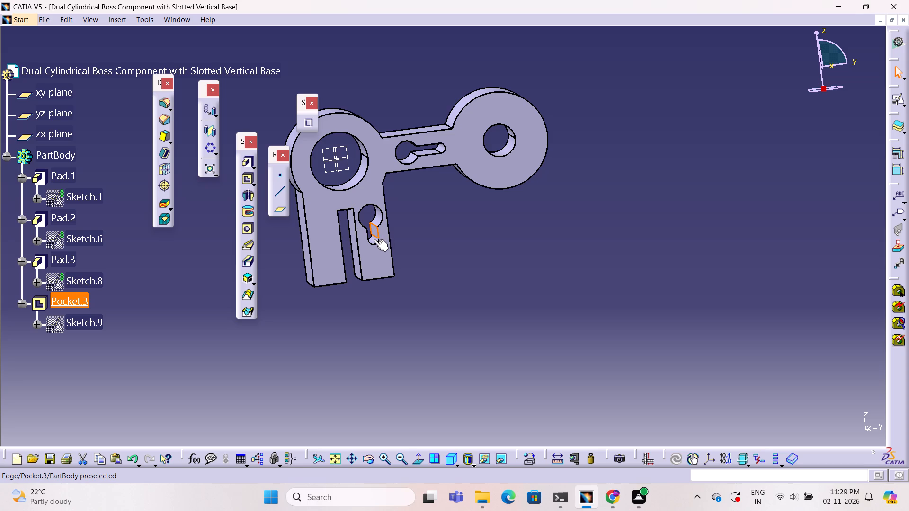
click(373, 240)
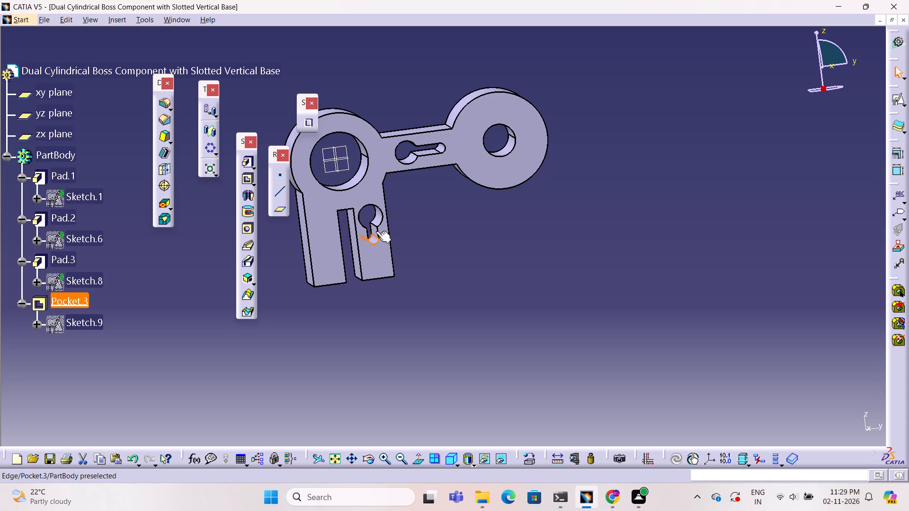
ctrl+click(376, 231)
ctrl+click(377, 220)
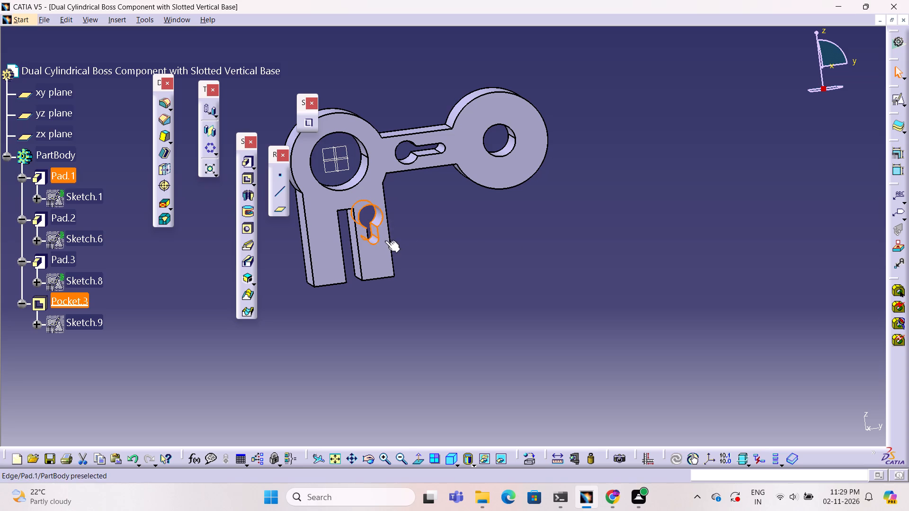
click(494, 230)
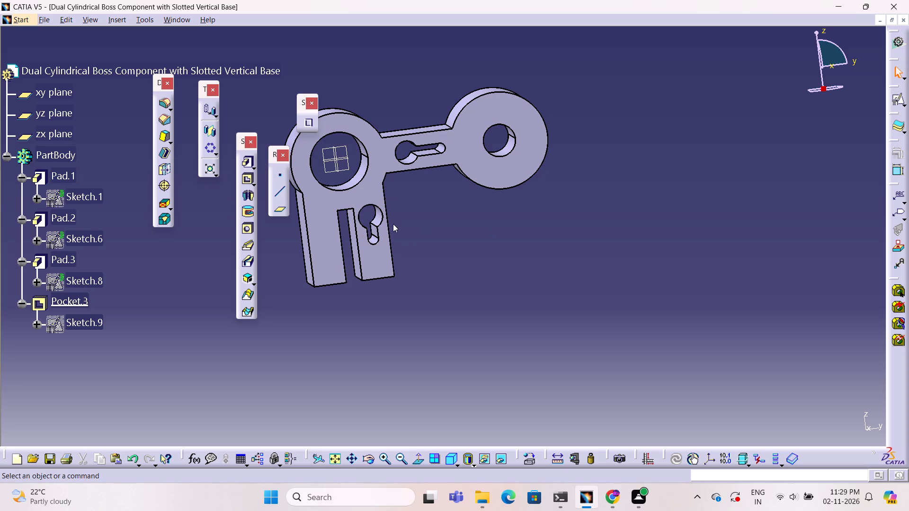
Mirror the keyhole pocket about the zx plane onto the opposite leg of the slotted base.
click(380, 216)
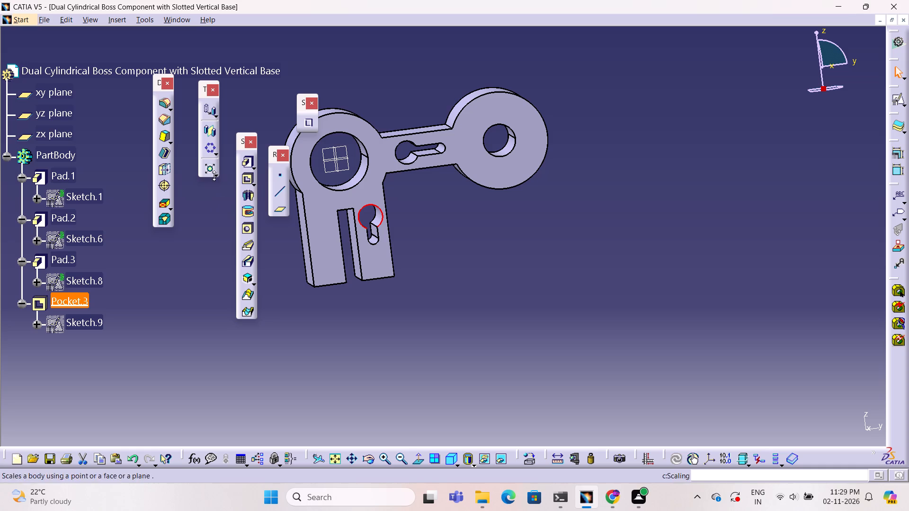
click(209, 129)
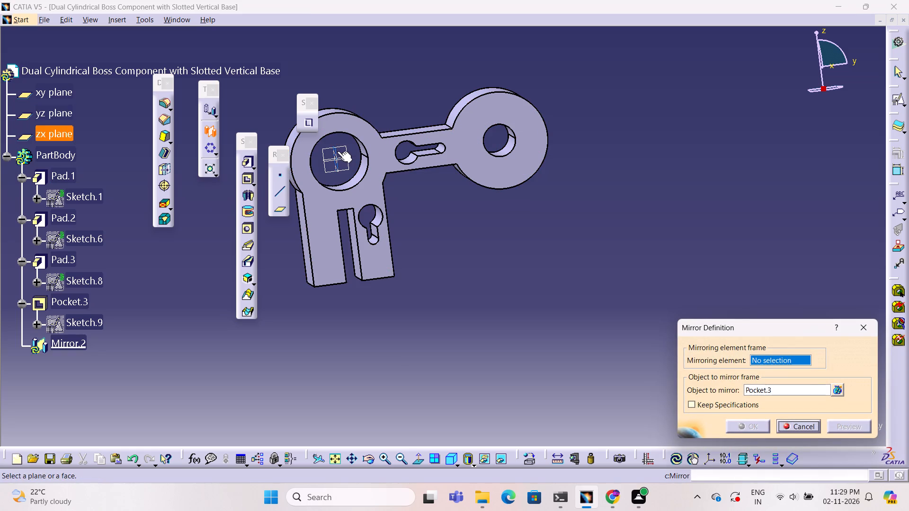
click(337, 152)
click(860, 429)
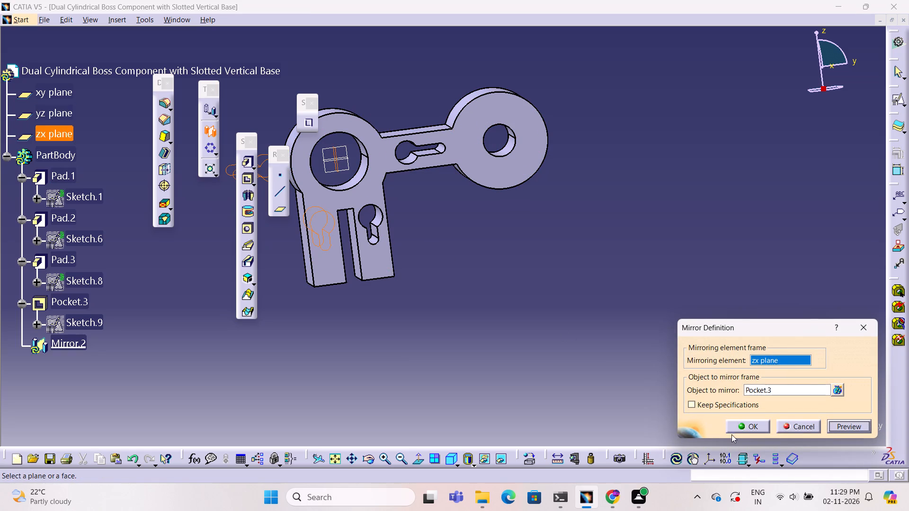
middle_drag(446, 353, 631, 296)
right_drag(444, 357, 631, 296)
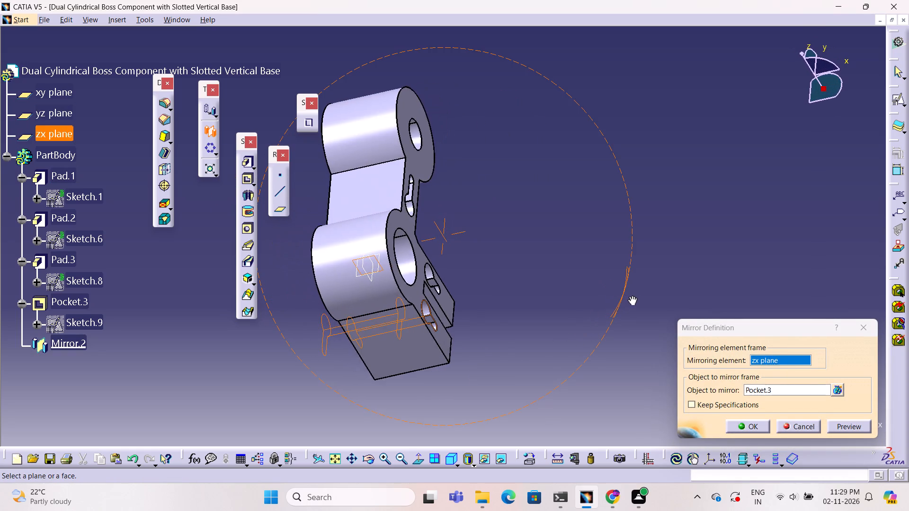
middle_drag(631, 296, 495, 323)
right_drag(631, 296, 496, 323)
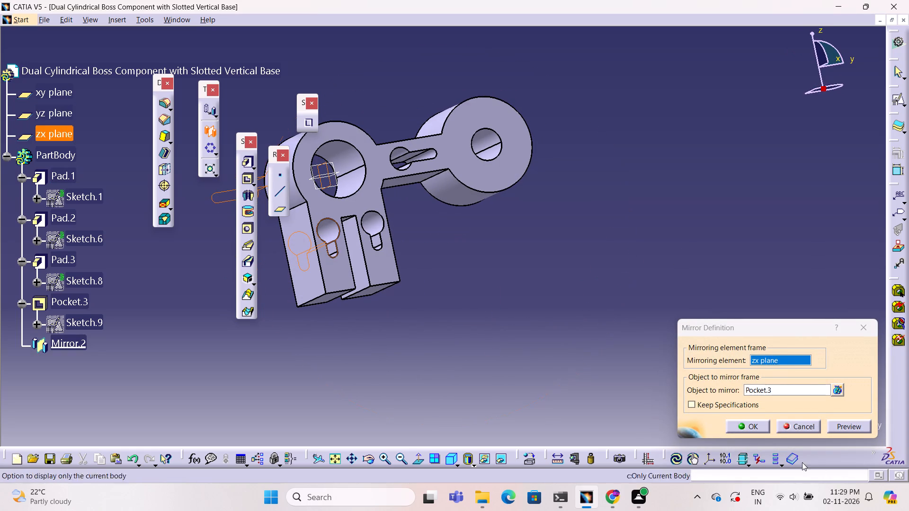
click(758, 431)
Examine the keyhole cuts in both legs of the slotted base from several angles.
click(492, 354)
middle_drag(492, 355, 547, 366)
right_drag(492, 355, 547, 366)
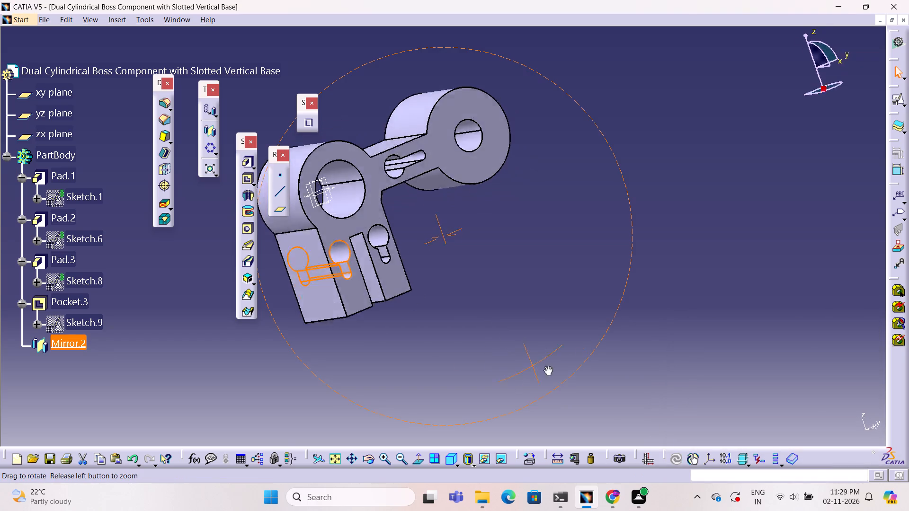
middle_drag(547, 366, 457, 346)
right_drag(547, 366, 456, 346)
click(456, 345)
middle_drag(411, 335, 410, 339)
right_drag(410, 338, 560, 313)
middle_drag(410, 339, 410, 340)
middle_drag(410, 341, 464, 332)
middle_drag(476, 330, 560, 313)
right_click(560, 313)
middle_click(383, 340)
middle_drag(383, 340, 509, 322)
right_drag(382, 340, 509, 322)
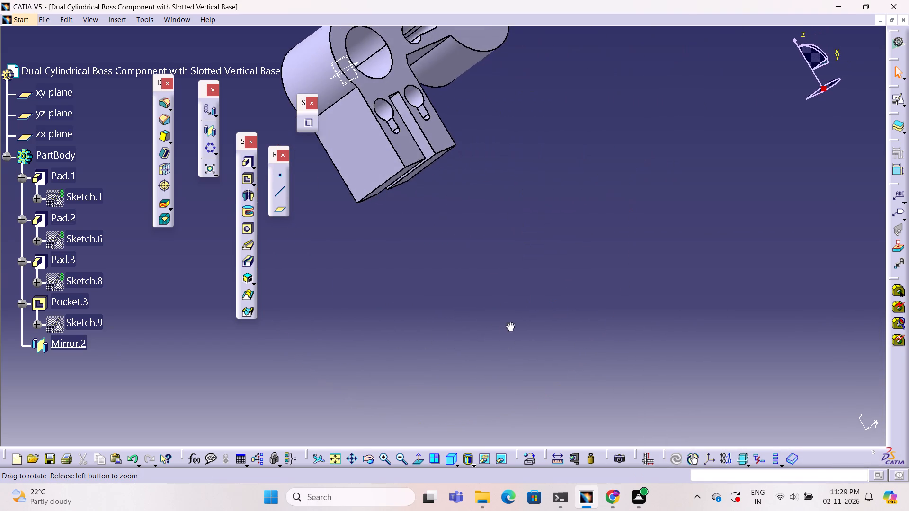
middle_drag(509, 322, 453, 351)
right_drag(509, 322, 427, 361)
middle_click(438, 360)
middle_click(430, 363)
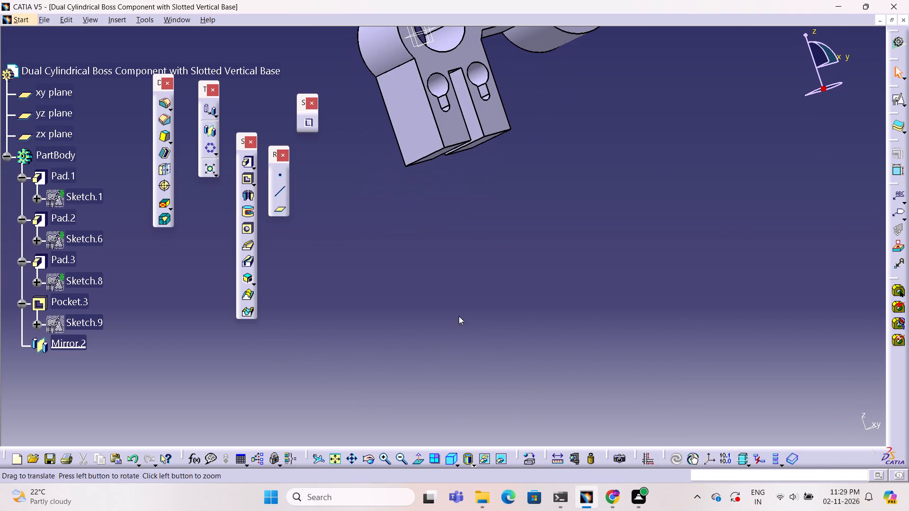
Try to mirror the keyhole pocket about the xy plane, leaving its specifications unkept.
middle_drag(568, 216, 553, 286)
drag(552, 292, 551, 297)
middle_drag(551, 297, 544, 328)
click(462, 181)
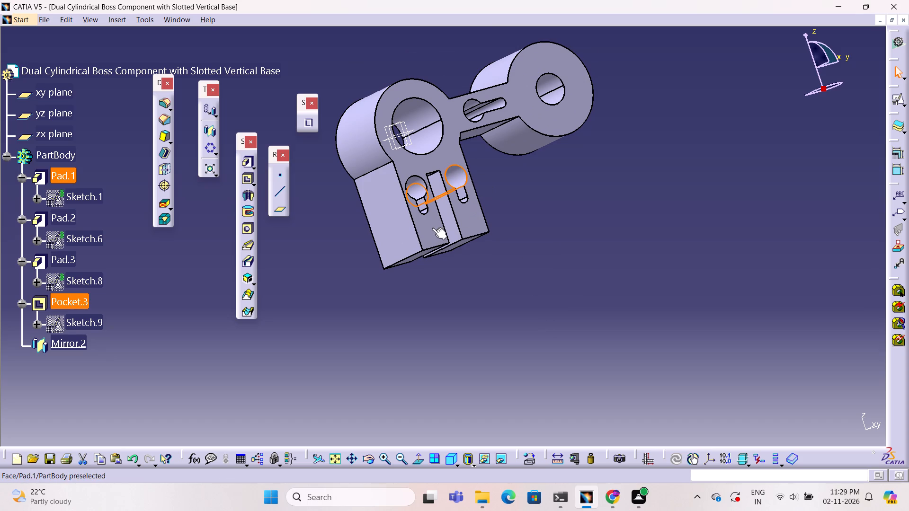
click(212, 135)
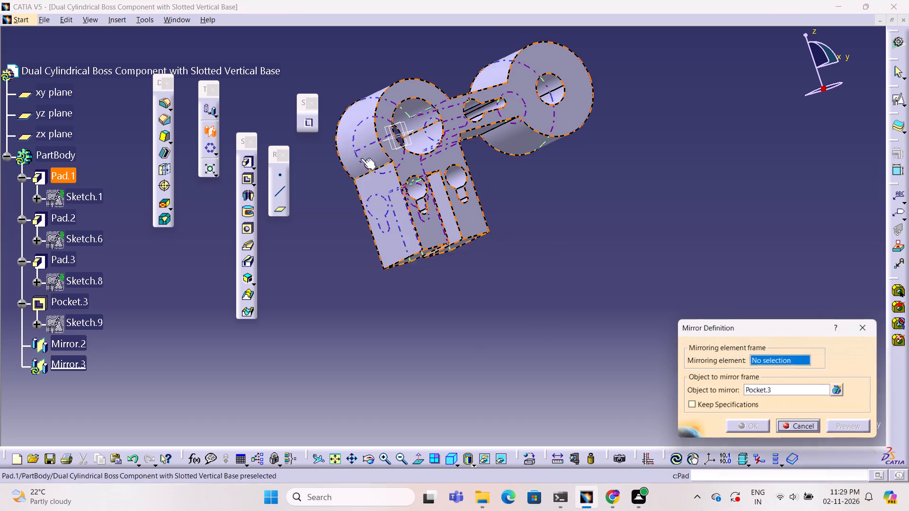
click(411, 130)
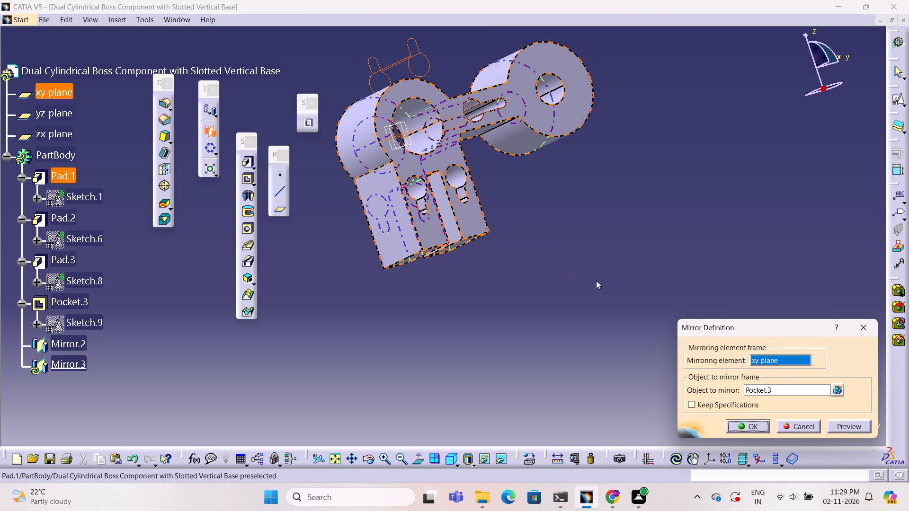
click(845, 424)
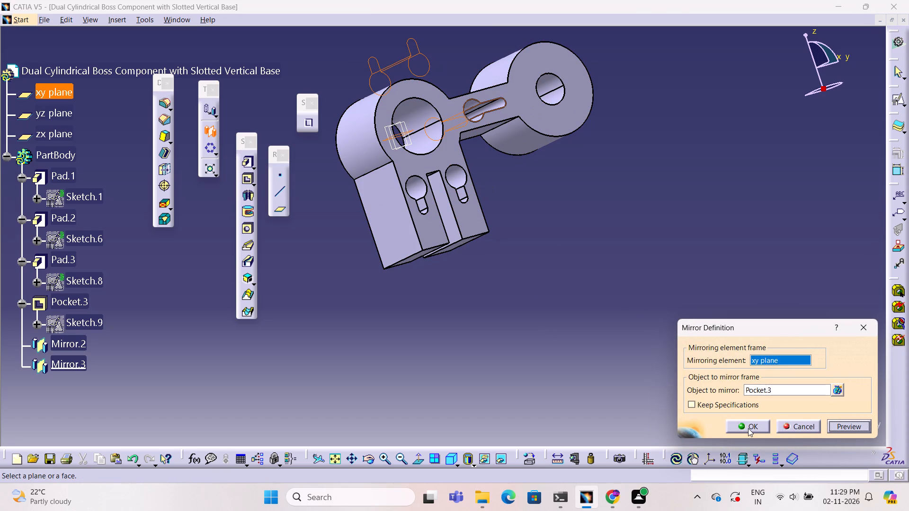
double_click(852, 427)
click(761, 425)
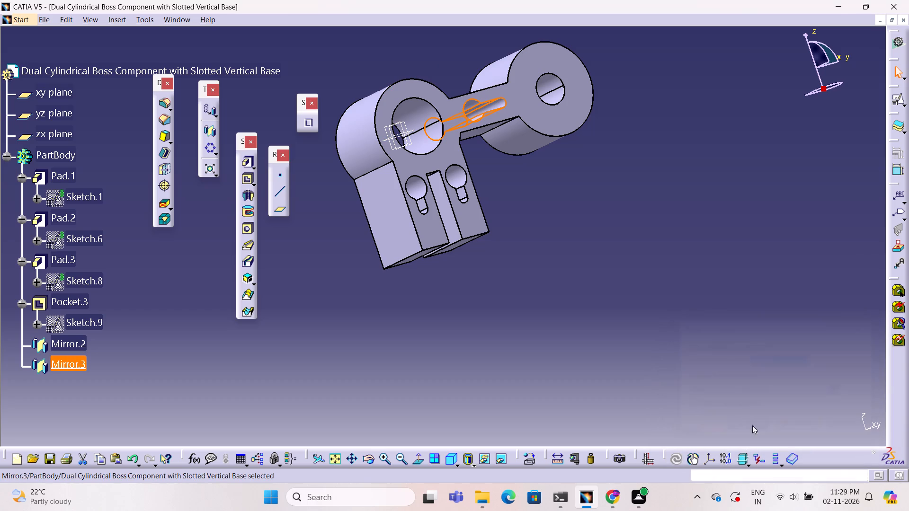
Undo the pocket's xy plane and zx plane mirrors and the base-leg keyhole edit, back to the connecting arm's keyhole alone.
click(634, 378)
middle_drag(639, 323, 560, 407)
right_drag(639, 323, 560, 407)
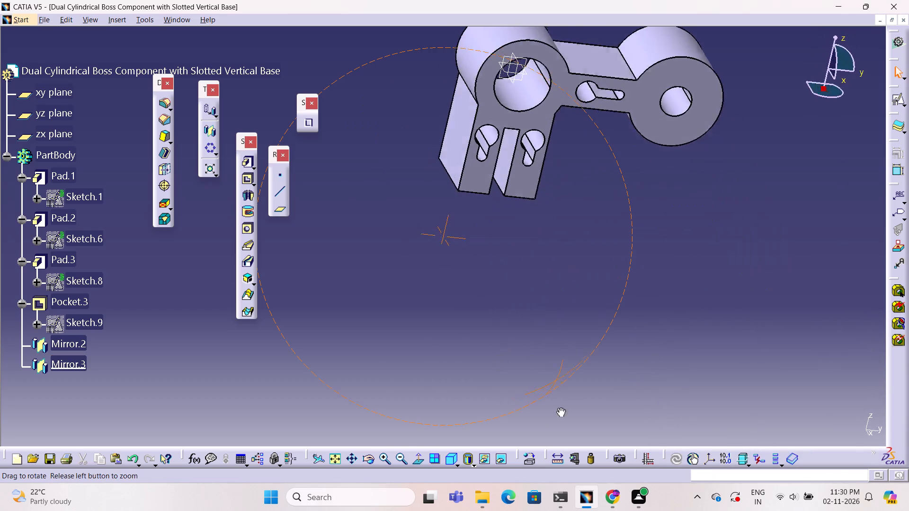
middle_drag(560, 407, 582, 349)
right_drag(560, 407, 582, 349)
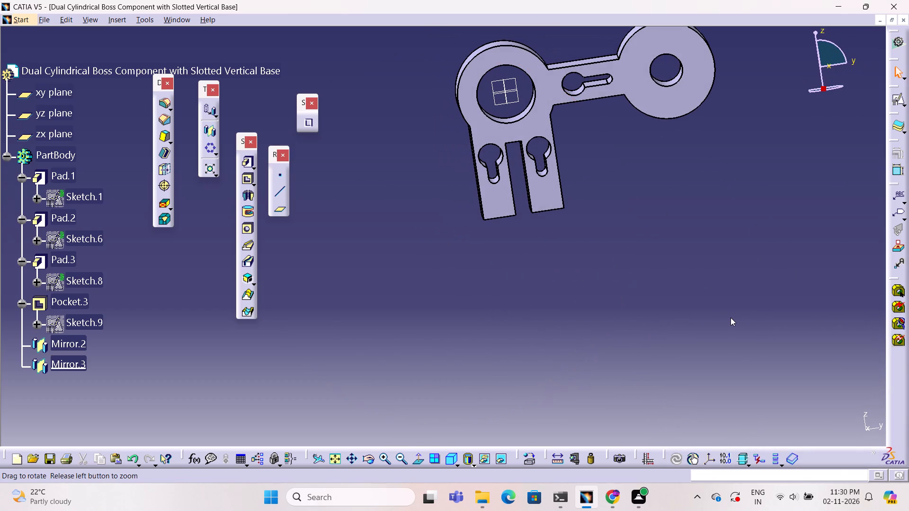
key(ctrl+z)
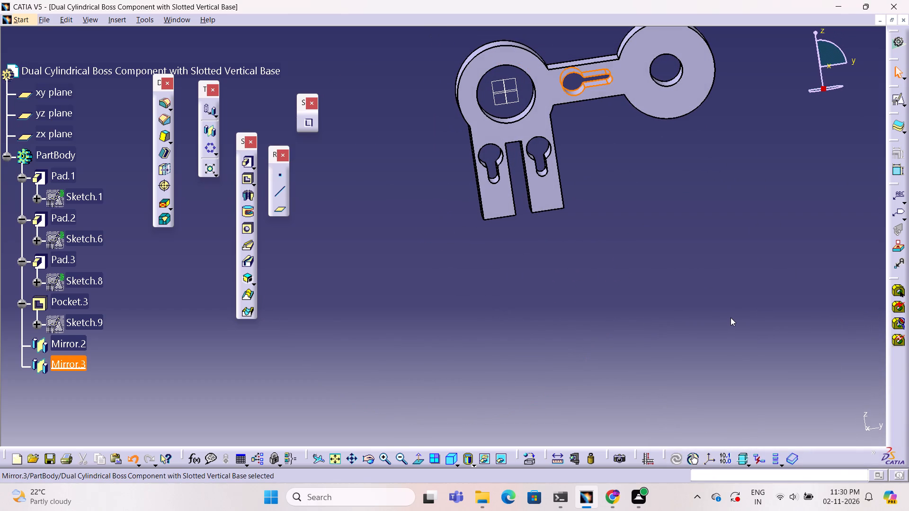
key(ctrl+z)
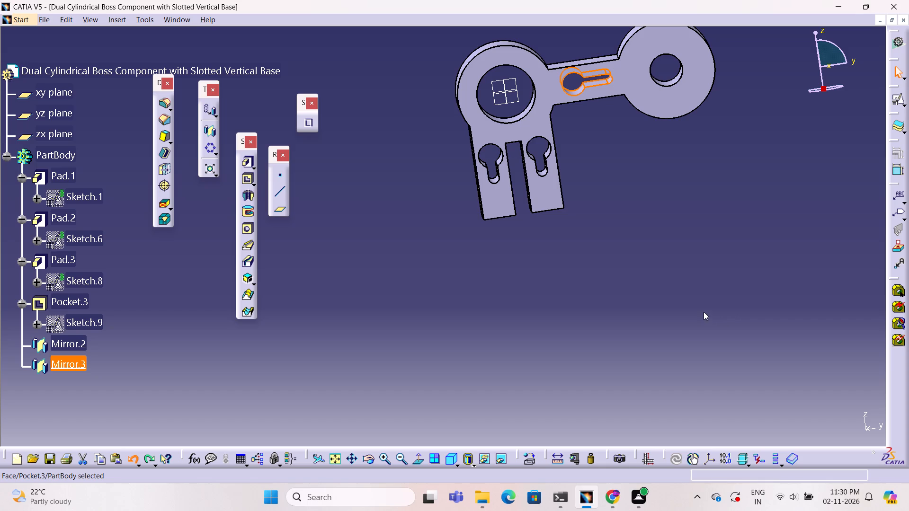
key(ctrl+z)
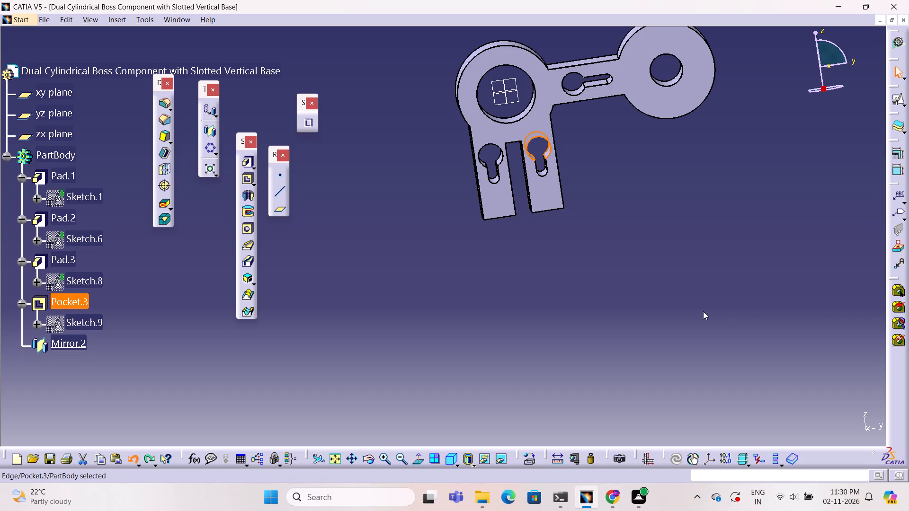
key(ctrl+z)
middle_drag(697, 290, 641, 308)
right_drag(695, 291, 641, 308)
right_click(641, 308)
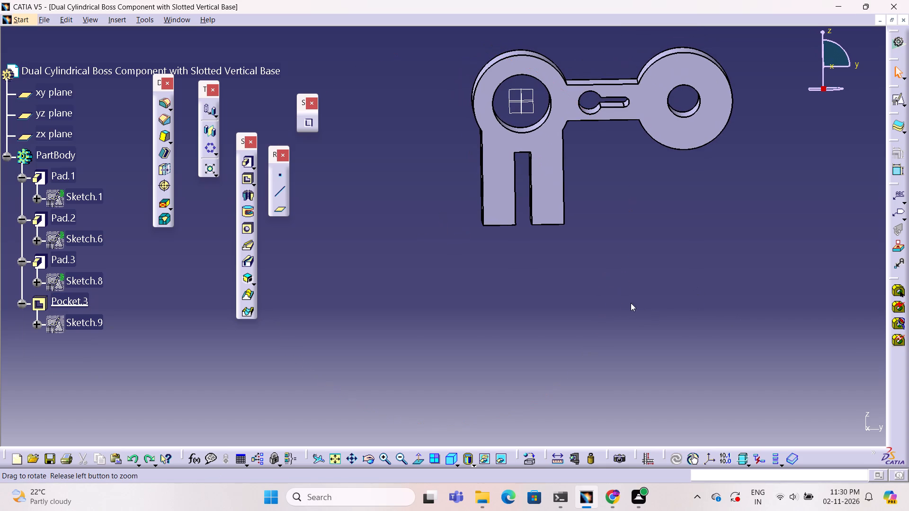
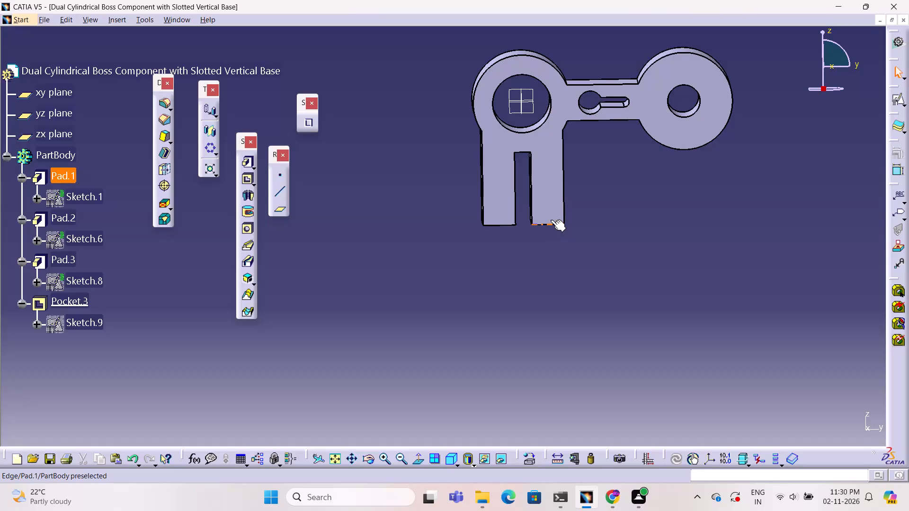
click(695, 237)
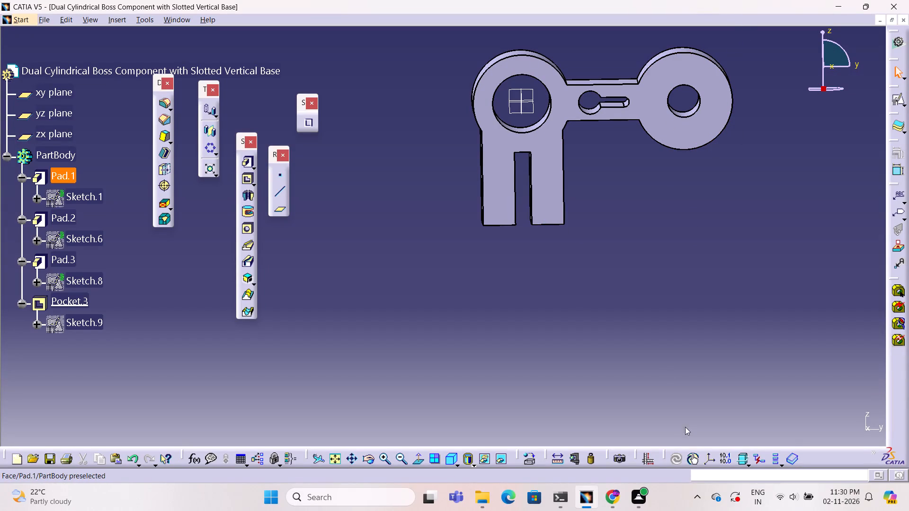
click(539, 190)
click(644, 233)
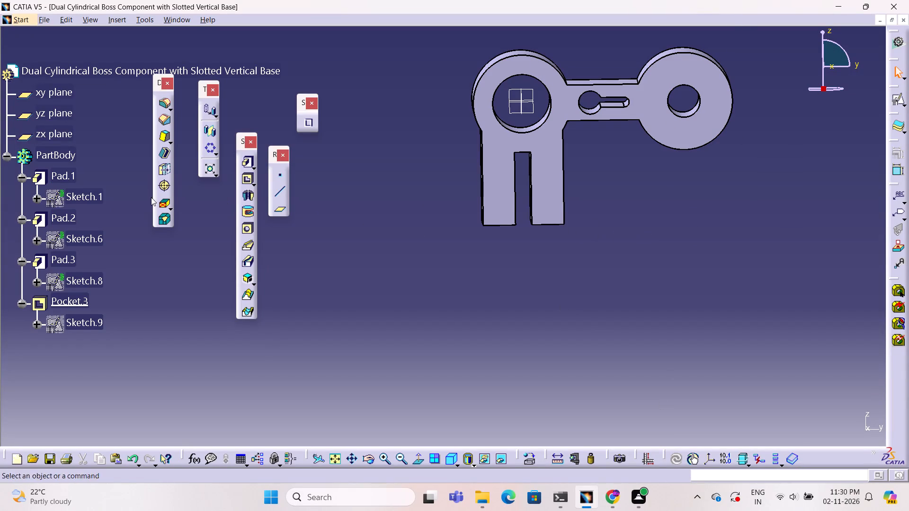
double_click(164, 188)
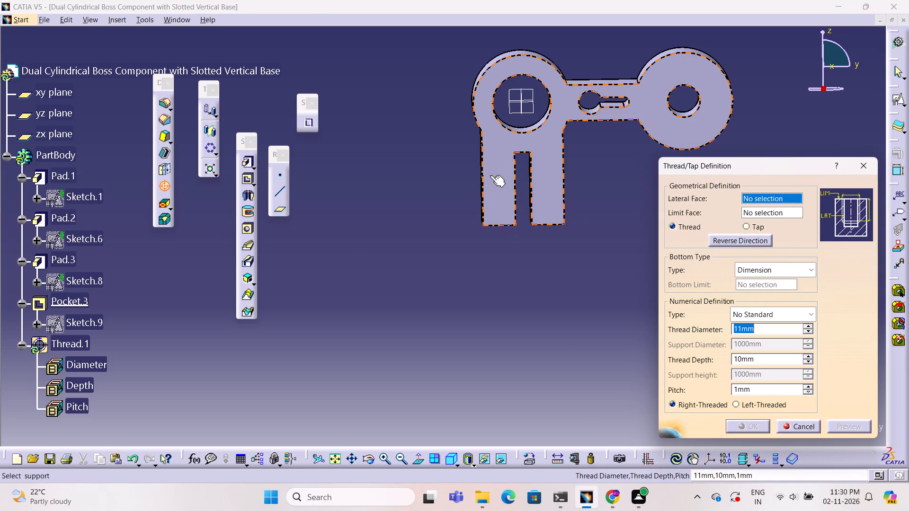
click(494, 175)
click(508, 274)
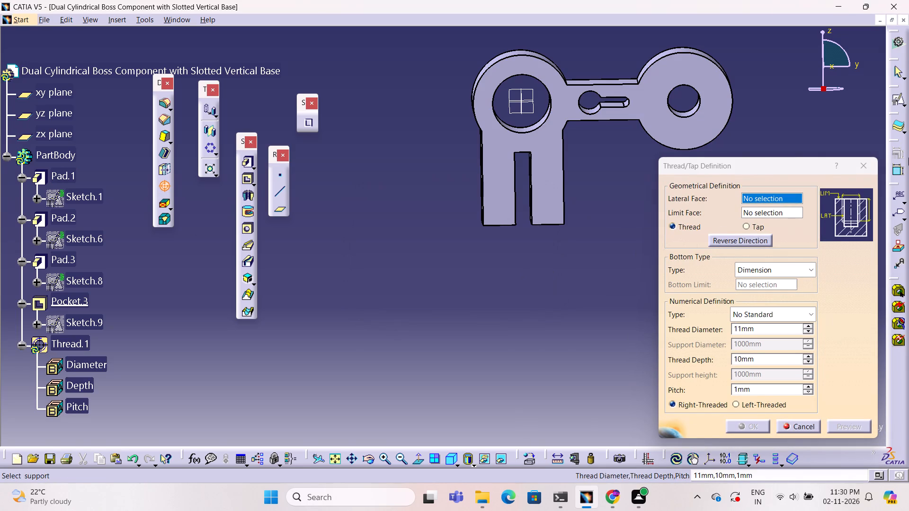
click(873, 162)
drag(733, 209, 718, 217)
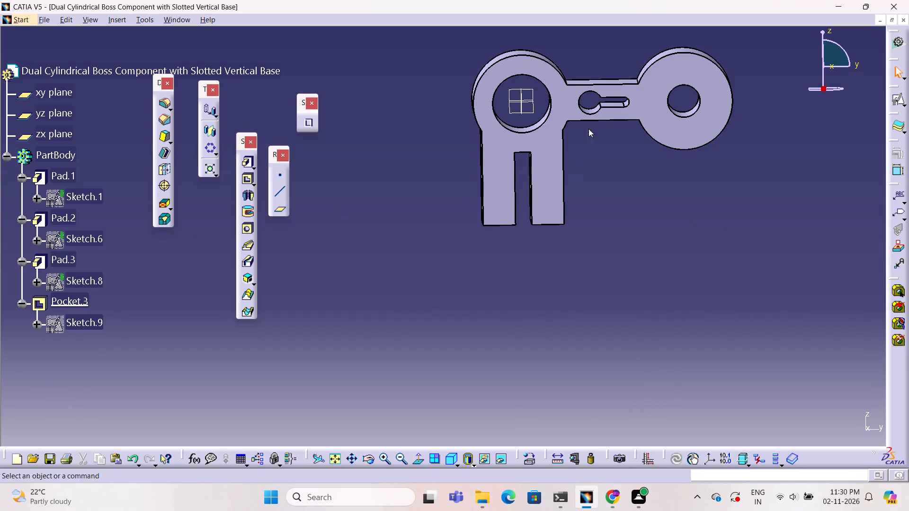
Delete the keyhole sketch together with its pocket from the connecting arm.
right_click(84, 320)
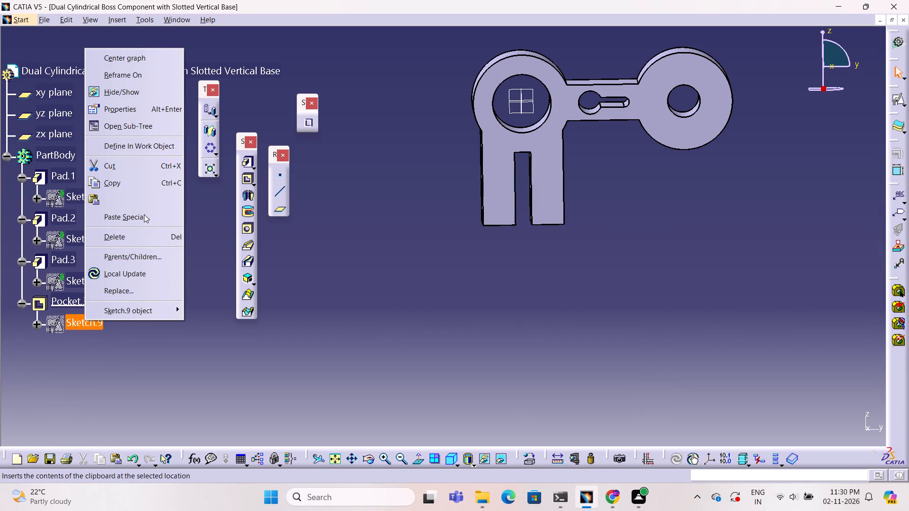
click(149, 236)
click(817, 423)
drag(570, 351, 561, 338)
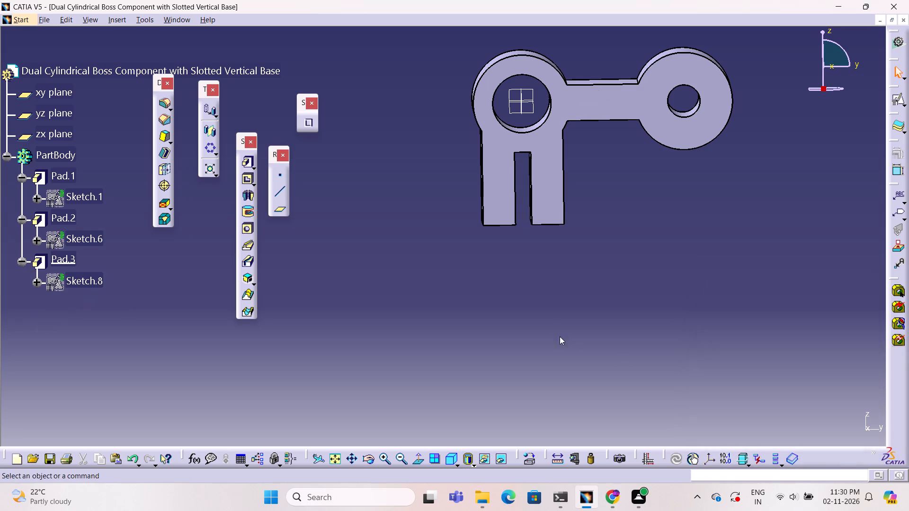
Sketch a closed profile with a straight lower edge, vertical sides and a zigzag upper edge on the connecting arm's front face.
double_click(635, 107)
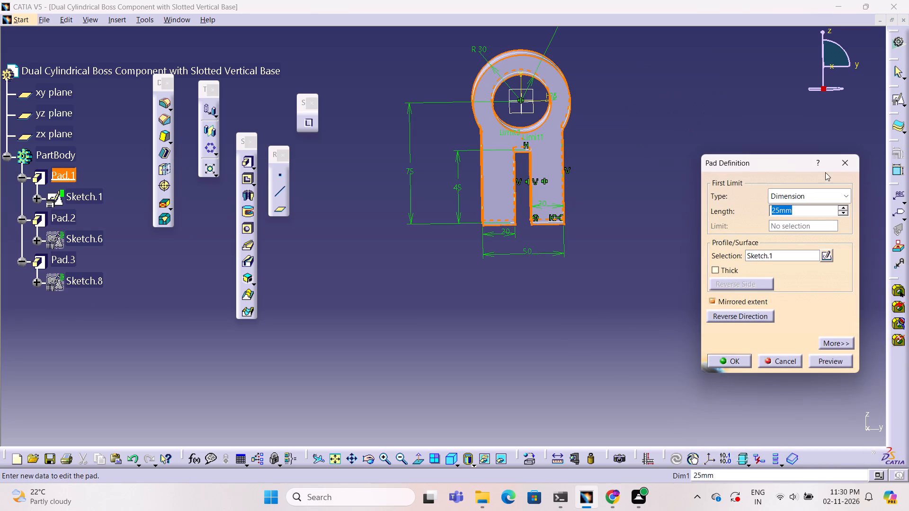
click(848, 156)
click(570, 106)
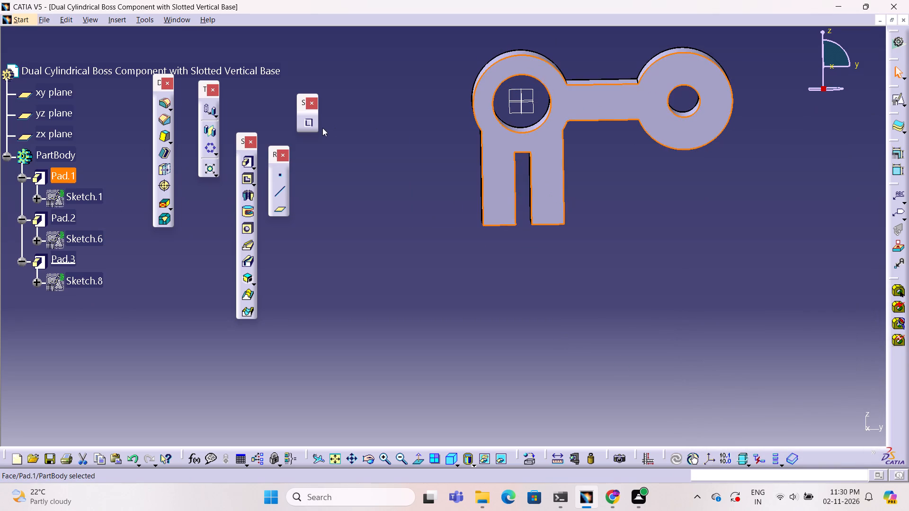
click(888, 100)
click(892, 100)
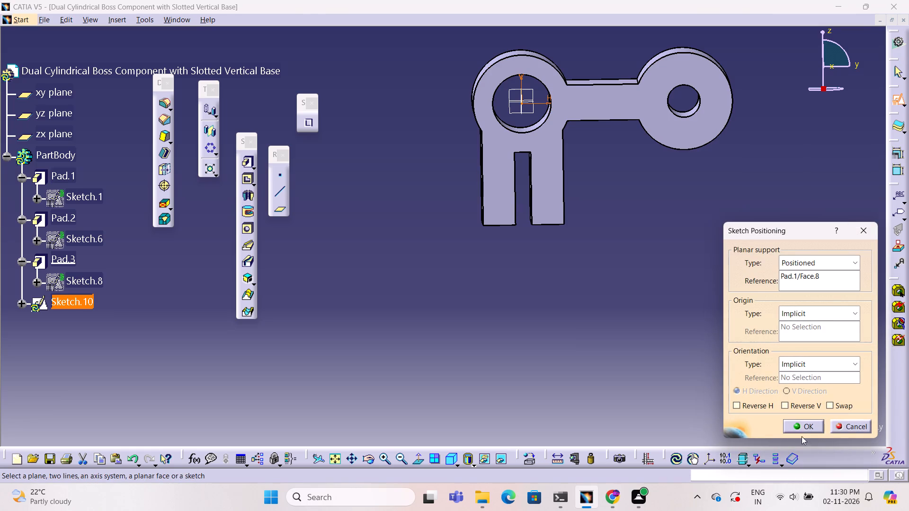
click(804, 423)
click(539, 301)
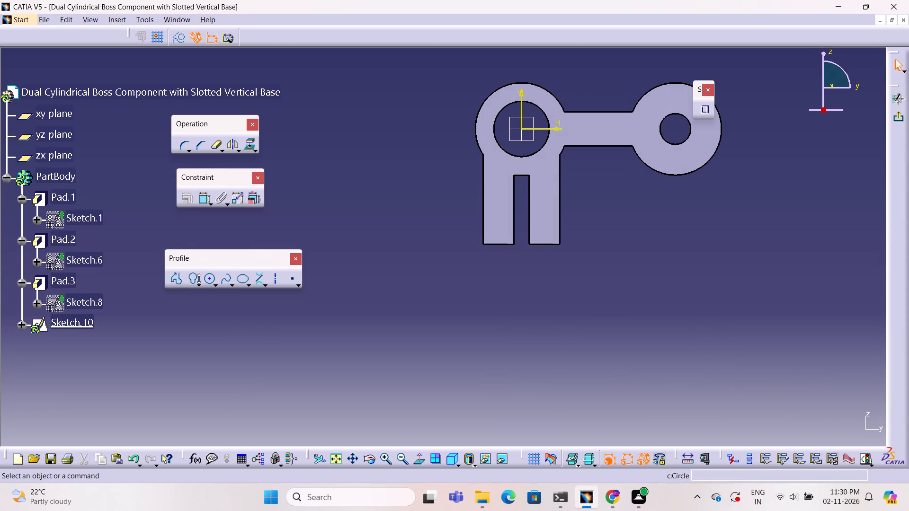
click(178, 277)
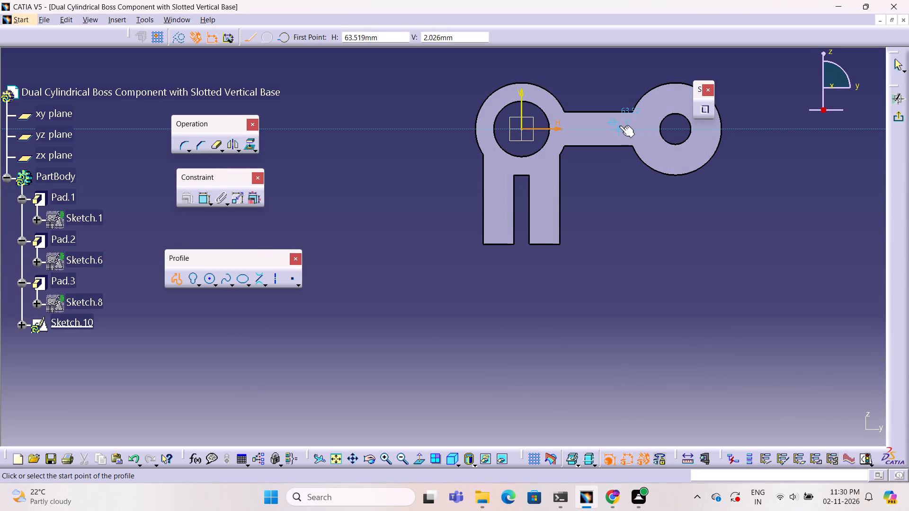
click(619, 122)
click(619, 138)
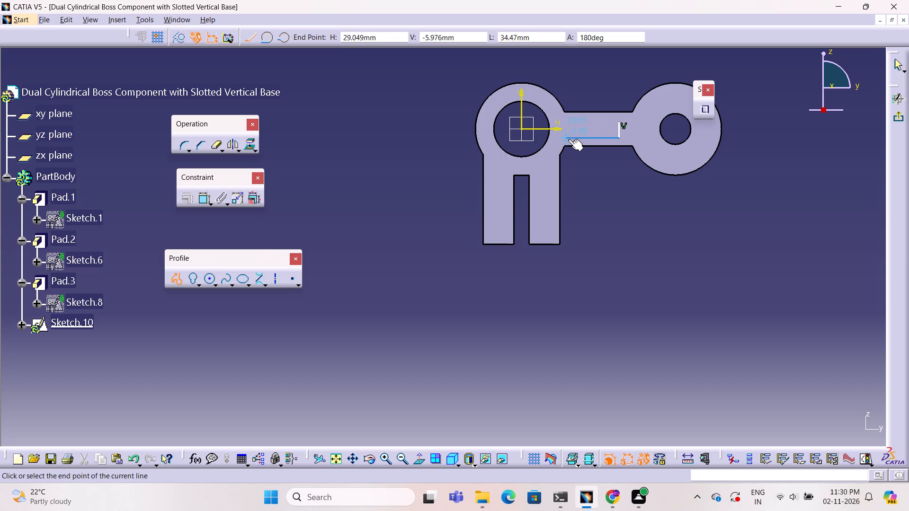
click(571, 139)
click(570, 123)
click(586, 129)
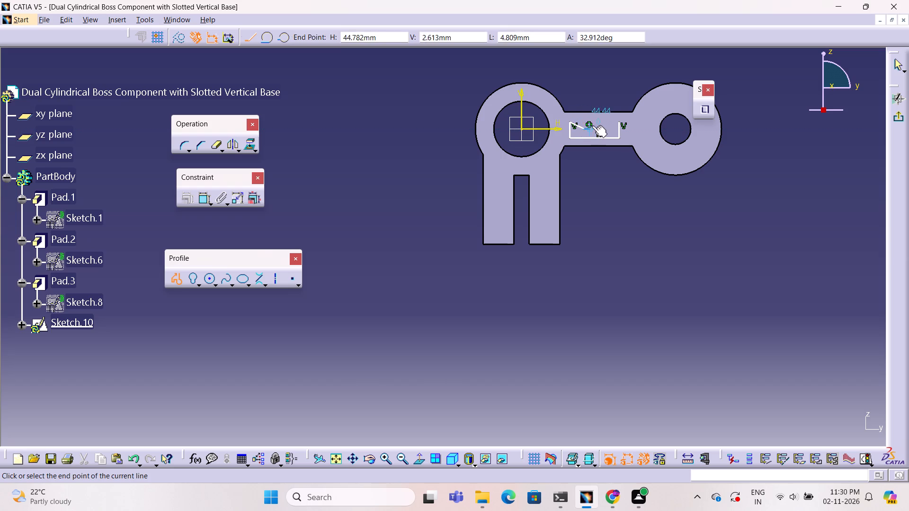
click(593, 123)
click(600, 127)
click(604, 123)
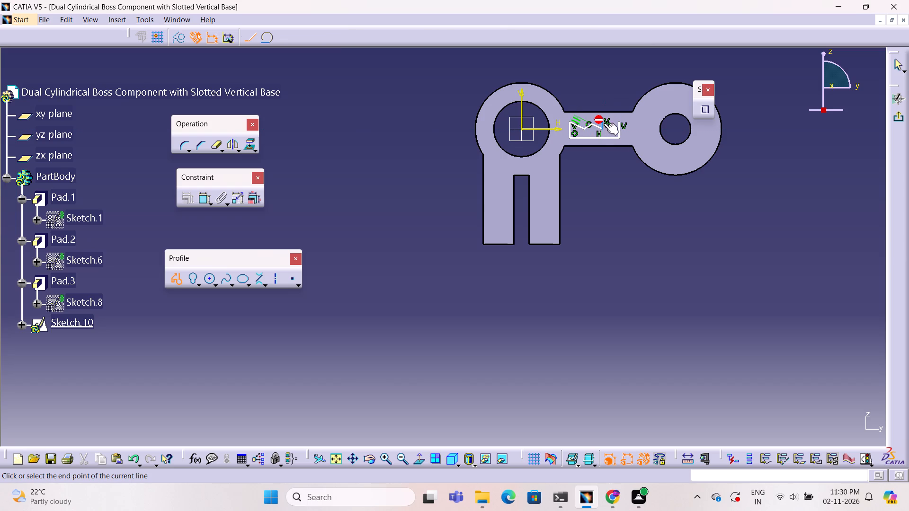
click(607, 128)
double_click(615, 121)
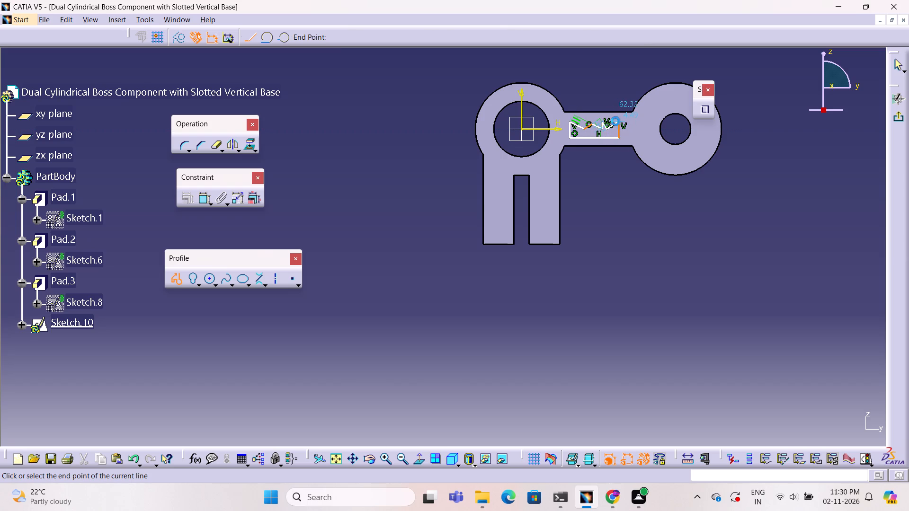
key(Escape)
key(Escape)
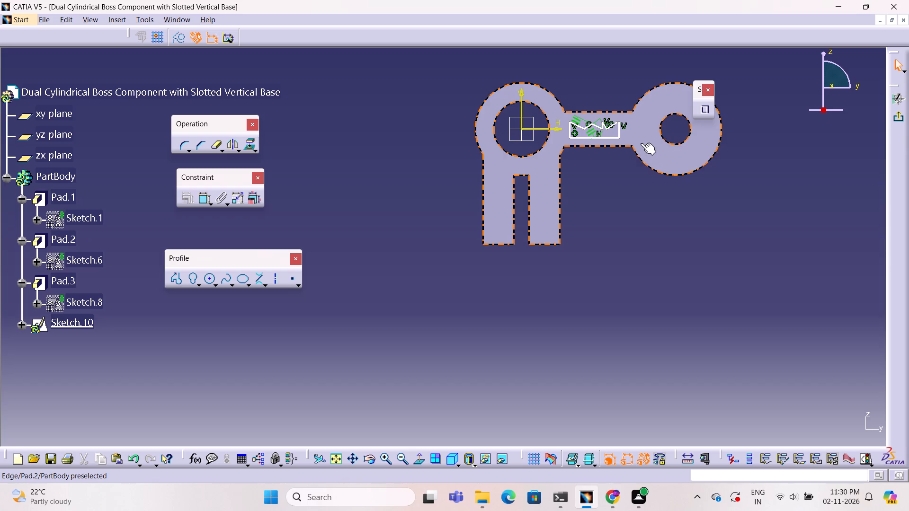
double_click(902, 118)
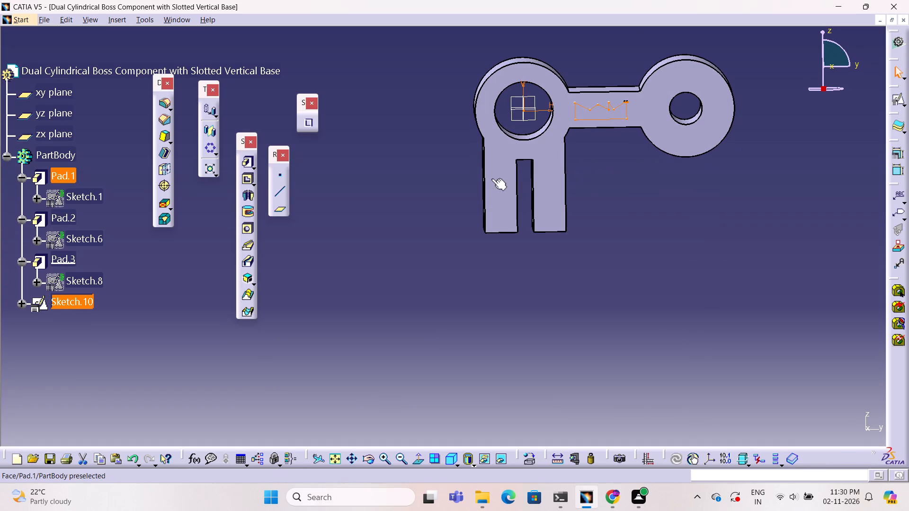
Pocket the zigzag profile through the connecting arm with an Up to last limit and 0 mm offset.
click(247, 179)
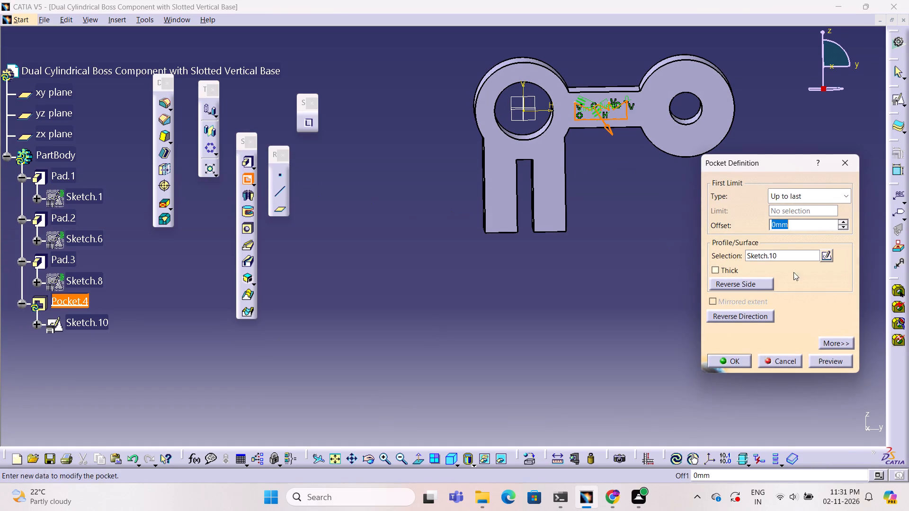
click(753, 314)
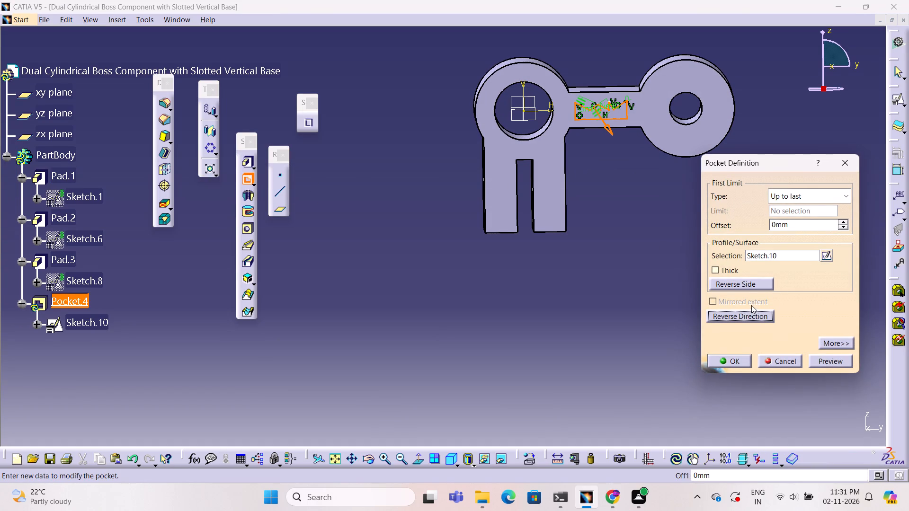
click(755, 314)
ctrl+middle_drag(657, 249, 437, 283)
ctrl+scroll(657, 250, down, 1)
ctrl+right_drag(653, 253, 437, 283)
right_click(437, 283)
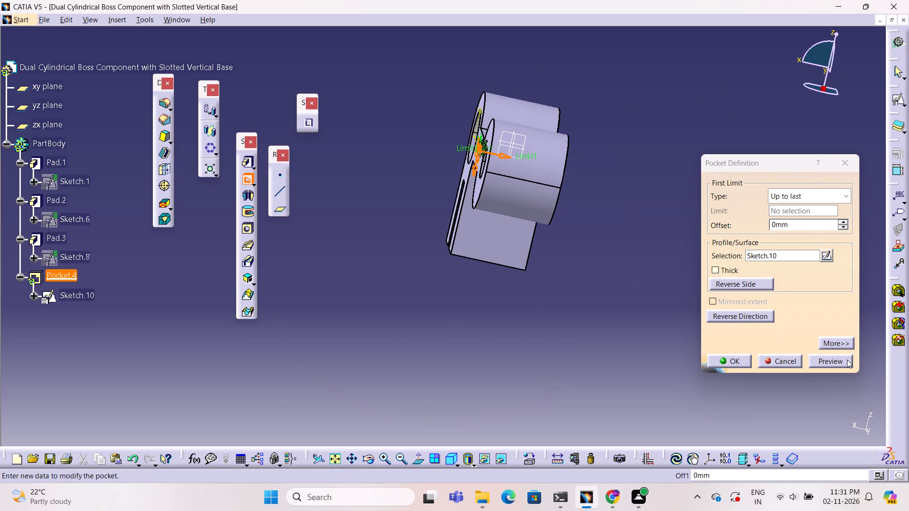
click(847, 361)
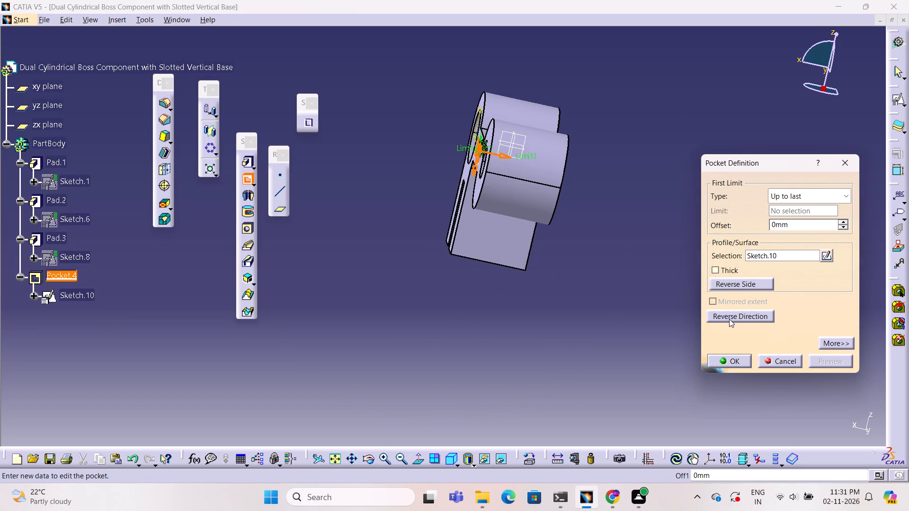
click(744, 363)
Examine the zigzag cut-out through the connecting arm from several angles.
click(665, 301)
ctrl+middle_drag(682, 294, 412, 225)
ctrl+right_drag(682, 295, 412, 225)
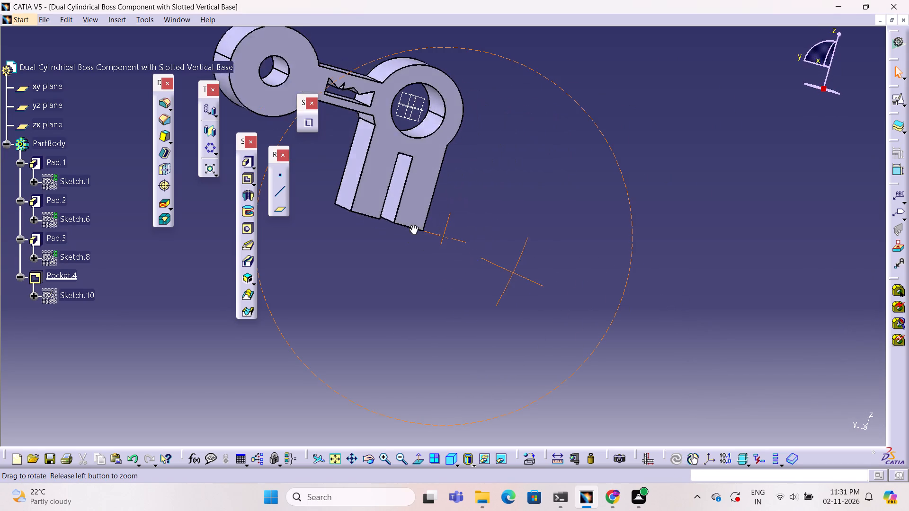
ctrl+middle_drag(412, 225, 740, 305)
ctrl+right_drag(412, 225, 655, 193)
ctrl+middle_drag(739, 306, 655, 193)
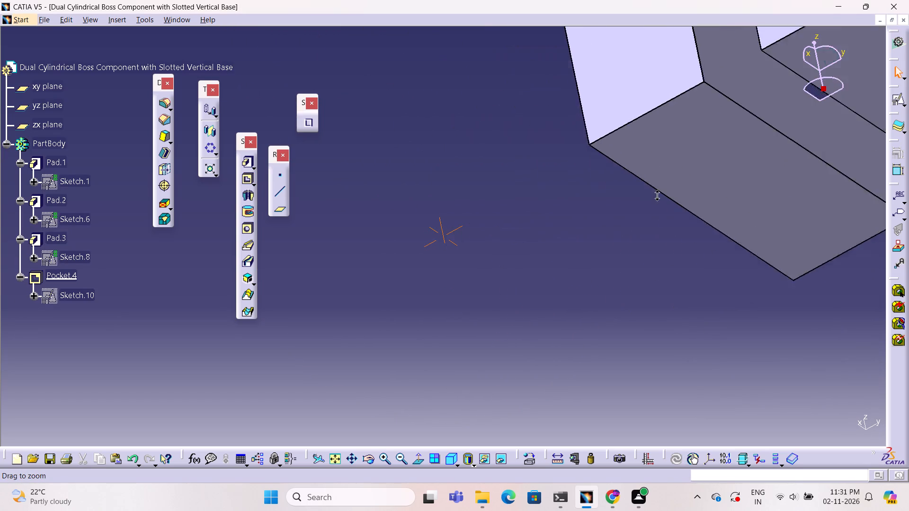
ctrl+middle_drag(655, 193, 655, 192)
ctrl+right_drag(655, 193, 606, 330)
ctrl+middle_drag(655, 197, 614, 350)
right_drag(602, 320, 600, 314)
ctrl+middle_drag(568, 293, 645, 337)
ctrl+right_drag(563, 301, 640, 314)
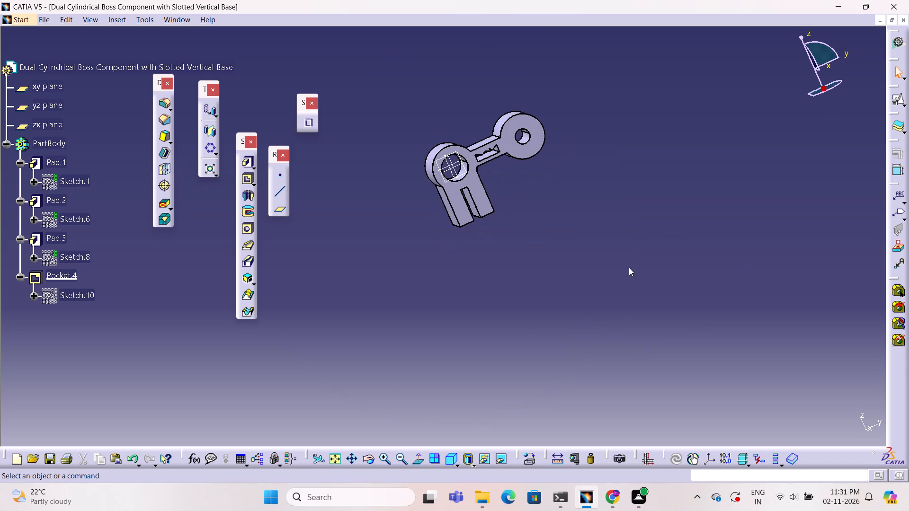
click(631, 264)
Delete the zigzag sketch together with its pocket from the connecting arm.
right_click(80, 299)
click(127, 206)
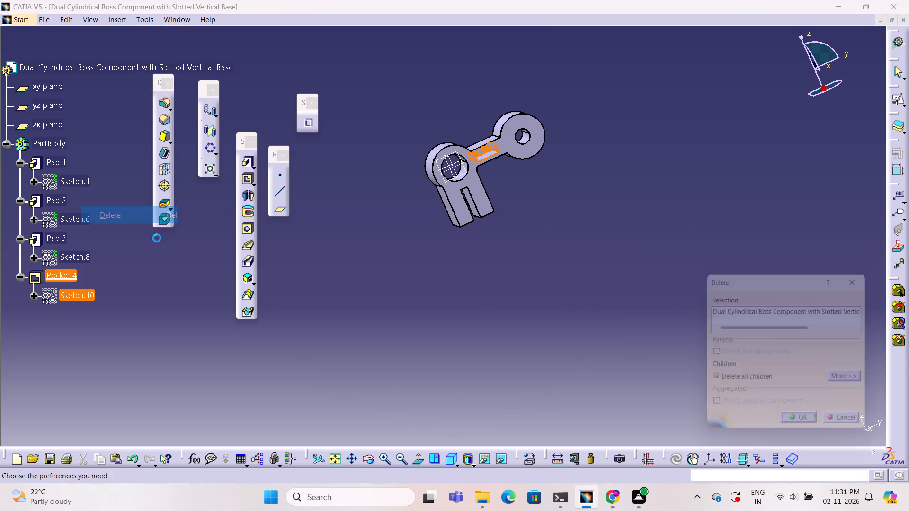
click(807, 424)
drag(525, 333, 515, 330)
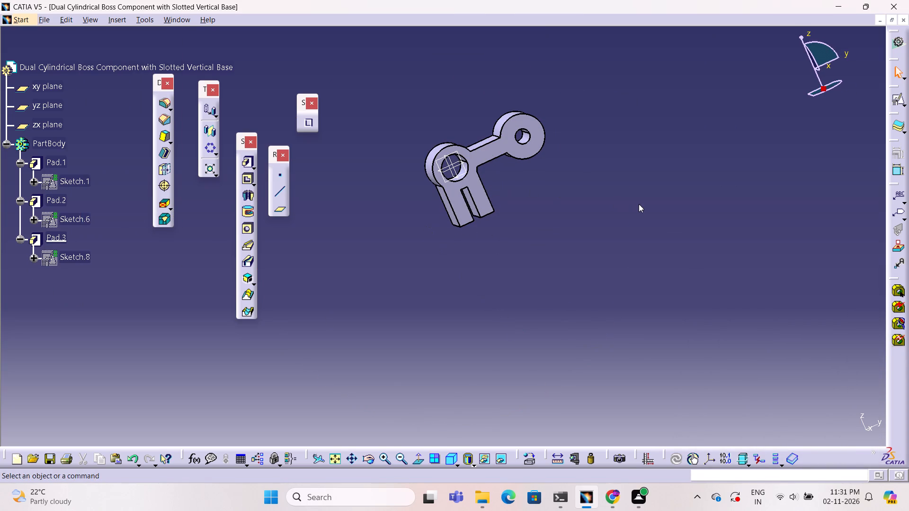
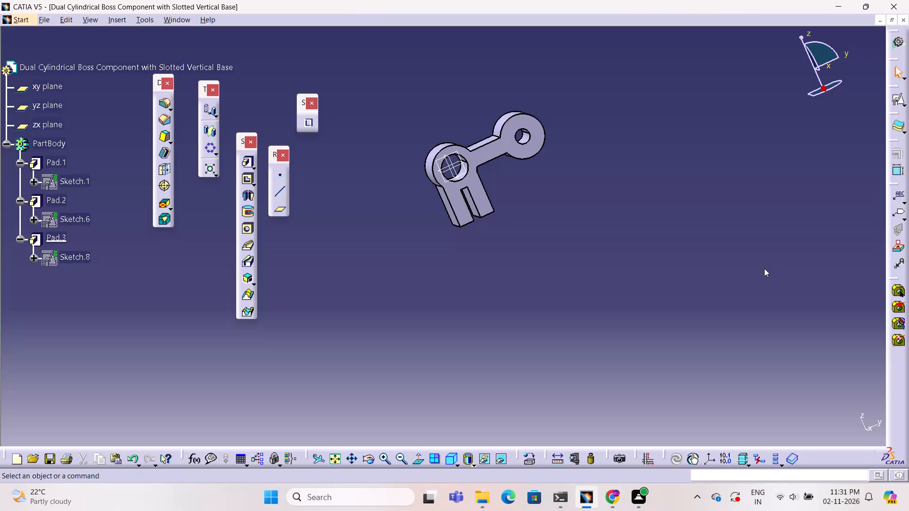
Create a positioned sketch on the front face of the slotted boss body, keeping the implicit origin and orientation.
click(577, 247)
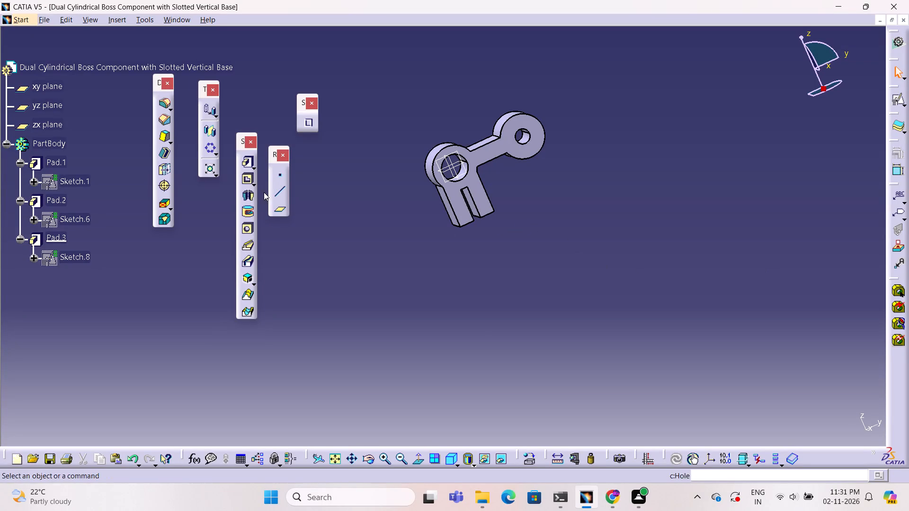
click(481, 202)
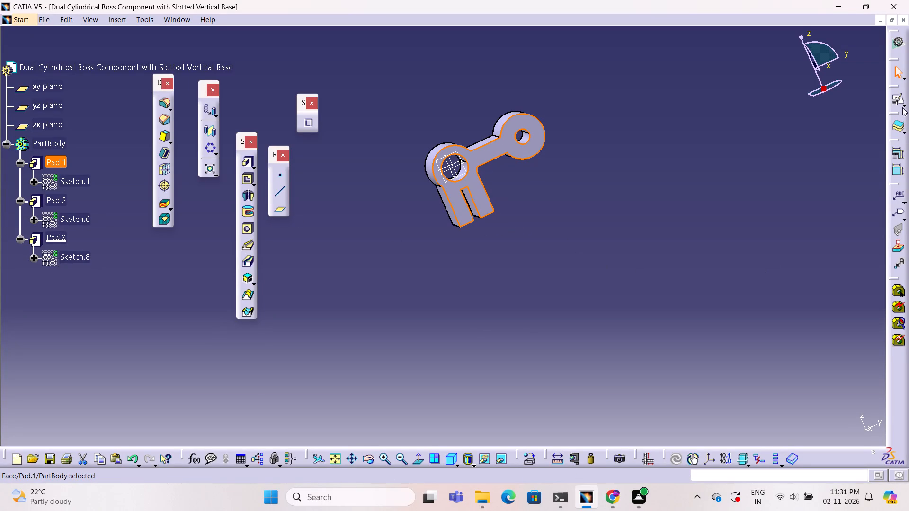
click(897, 102)
click(803, 426)
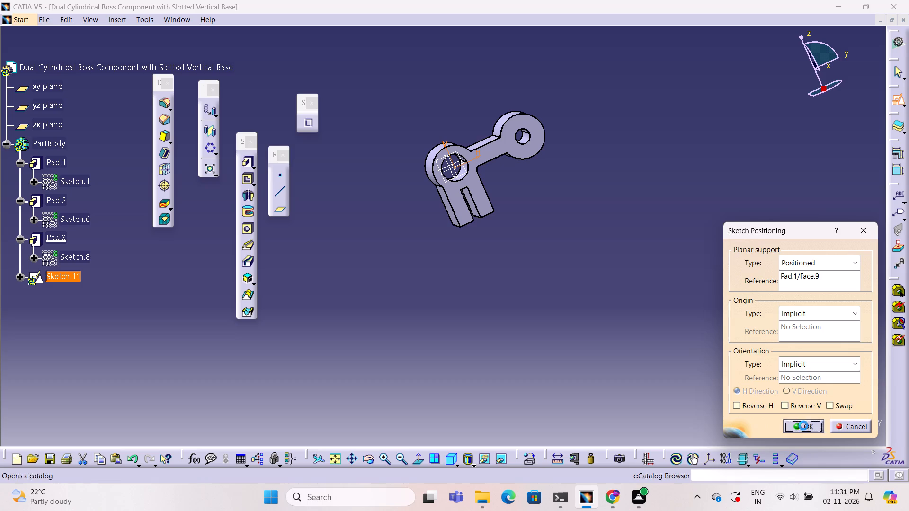
middle_drag(569, 332, 564, 295)
middle_click(564, 295)
middle_click(565, 296)
middle_click(565, 296)
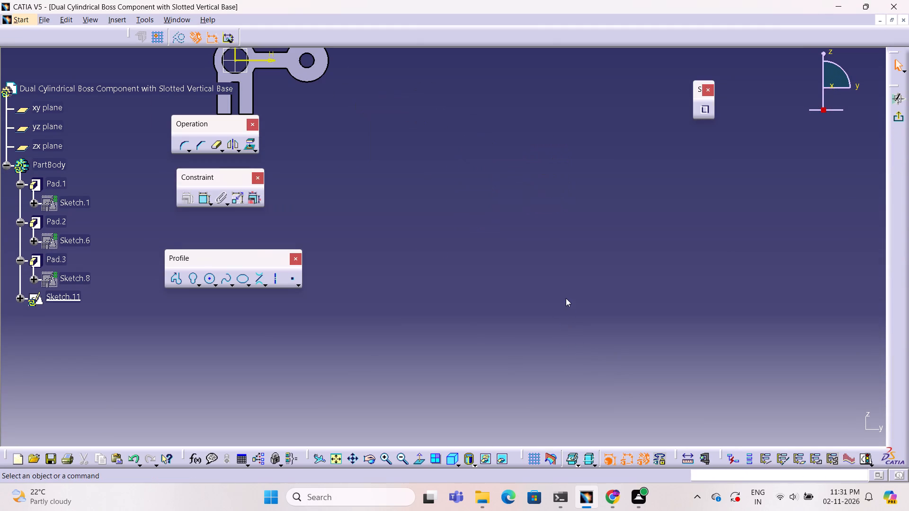
middle_drag(524, 288, 649, 448)
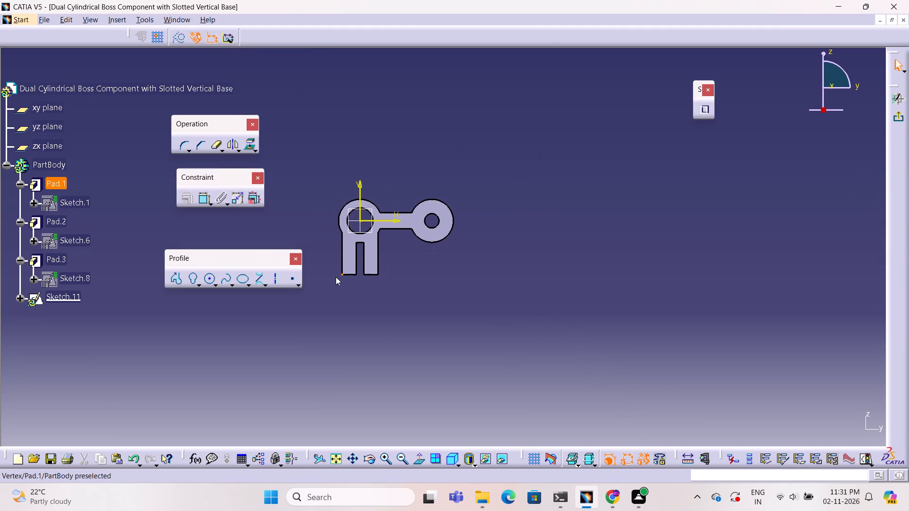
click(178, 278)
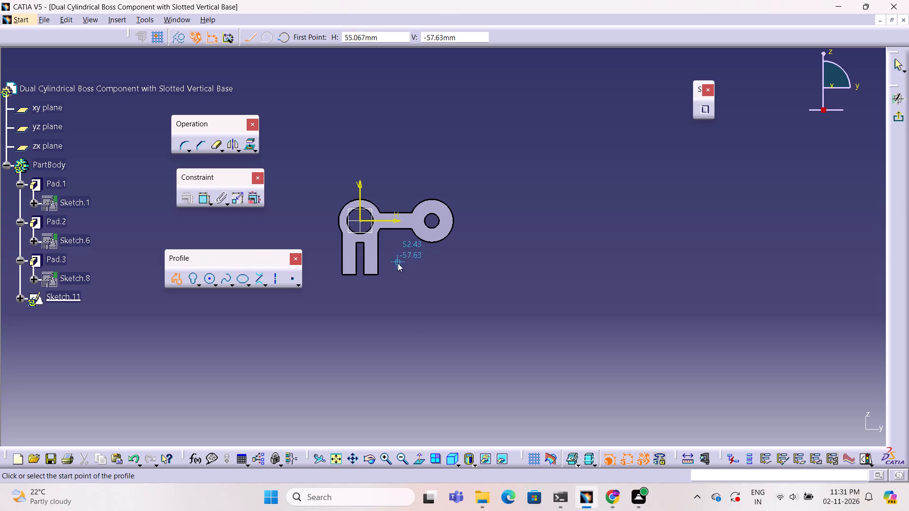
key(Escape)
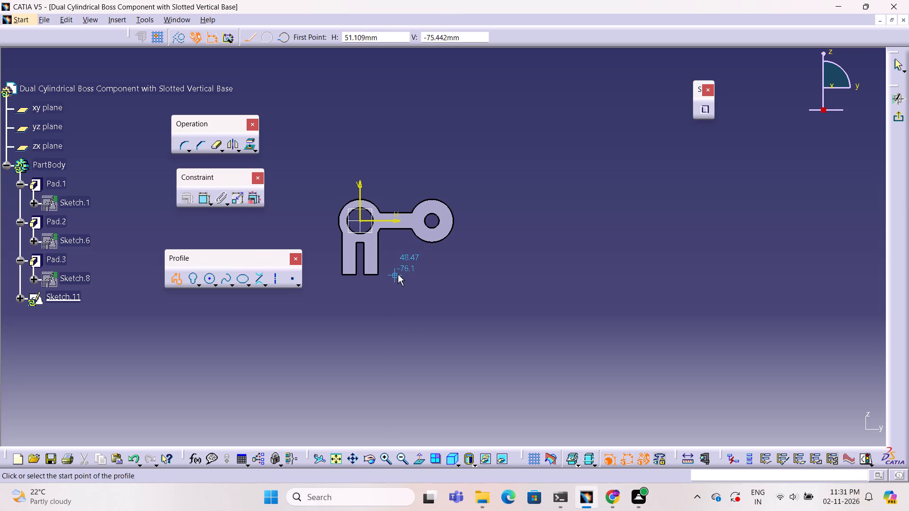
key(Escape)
Project the bottom edge of the base leg nearest the second boss into the sketch as a construction element.
ctrl+middle_drag(403, 273, 429, 210)
middle_drag(401, 268, 597, 332)
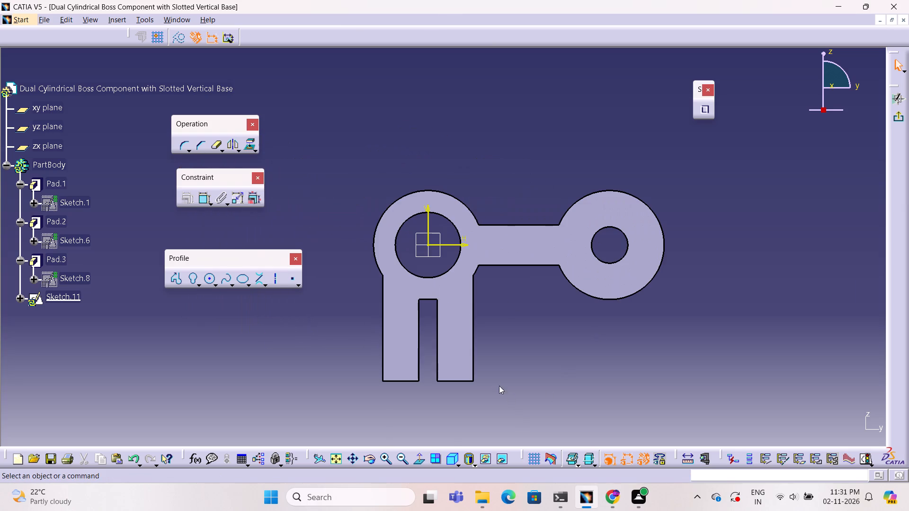
click(459, 380)
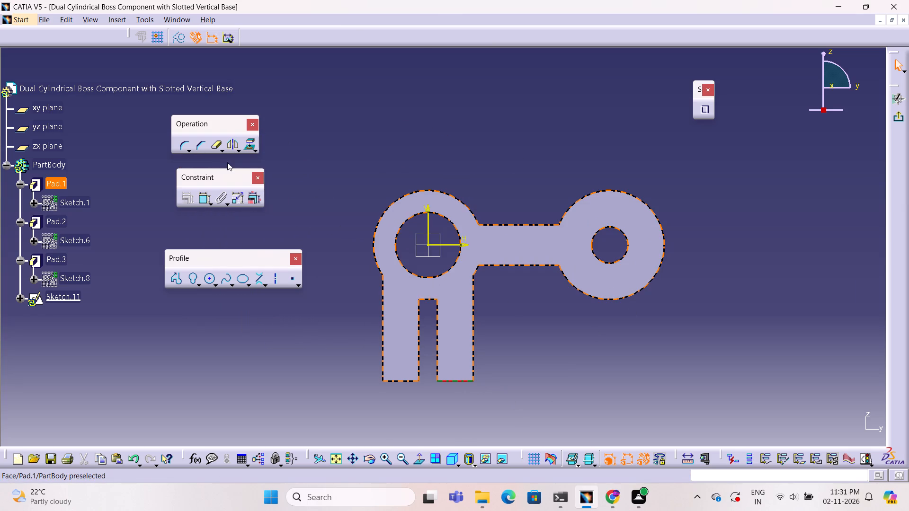
click(246, 146)
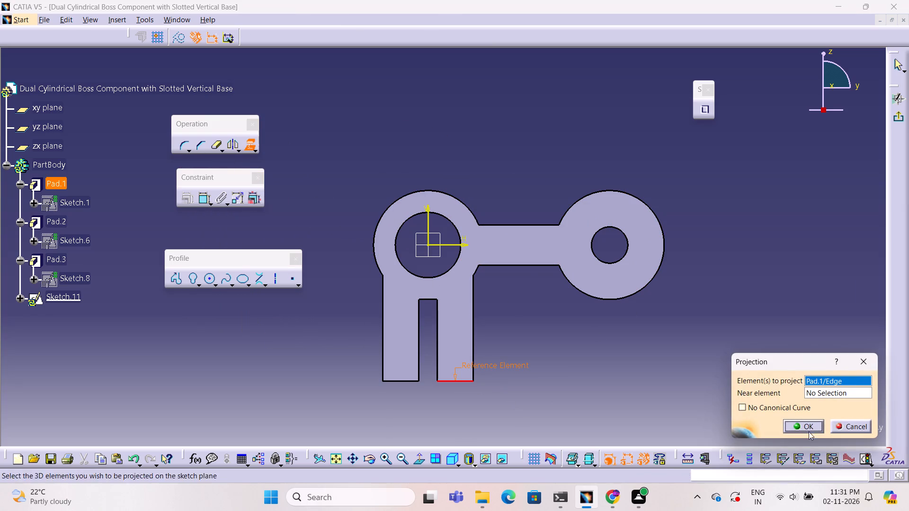
click(806, 425)
click(186, 40)
click(344, 138)
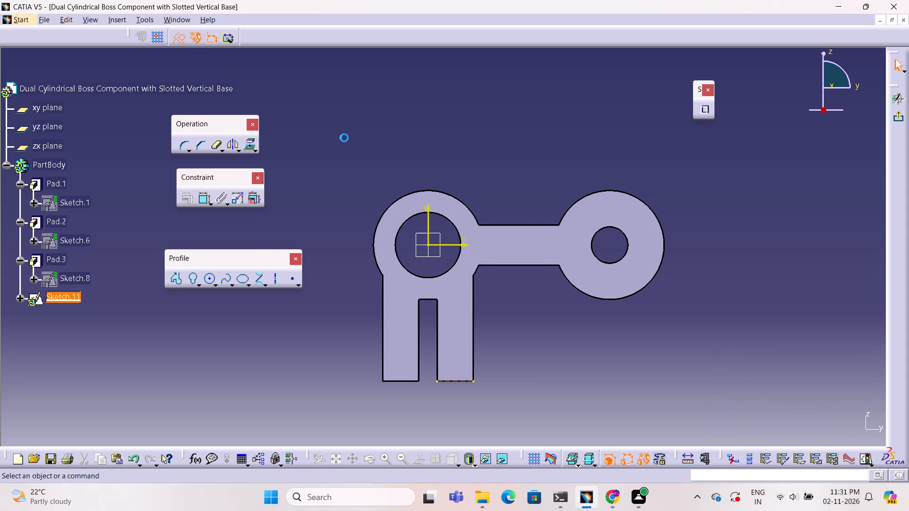
Sketch a horizontal line outward from that leg's lower outer corner and a line sloping back up to the leg at about 31°.
click(177, 277)
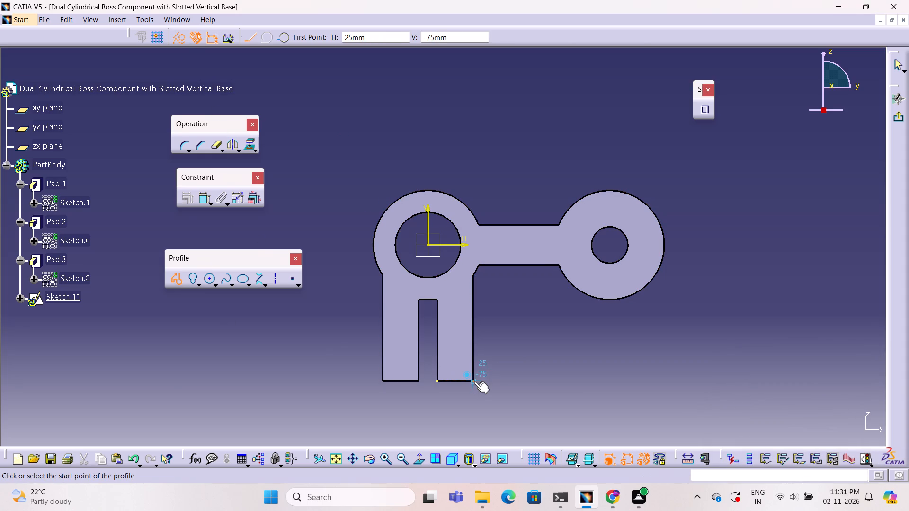
click(474, 381)
click(184, 38)
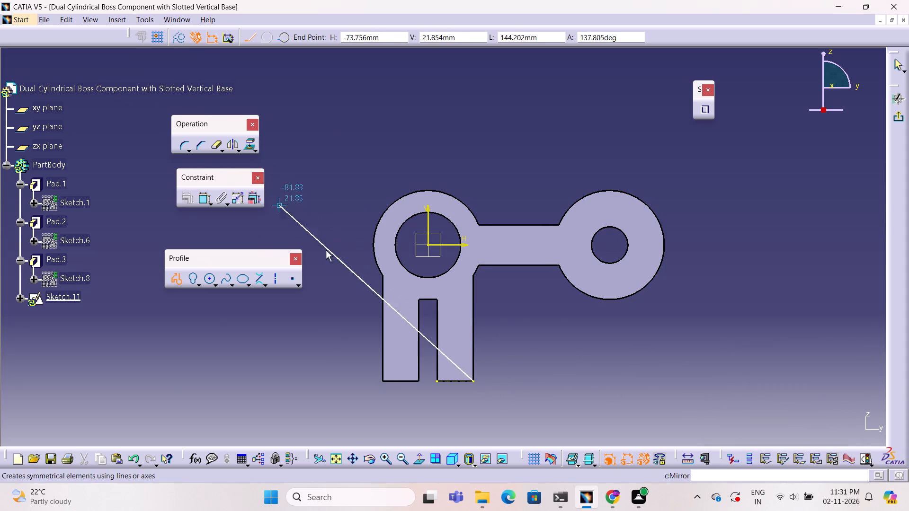
click(648, 381)
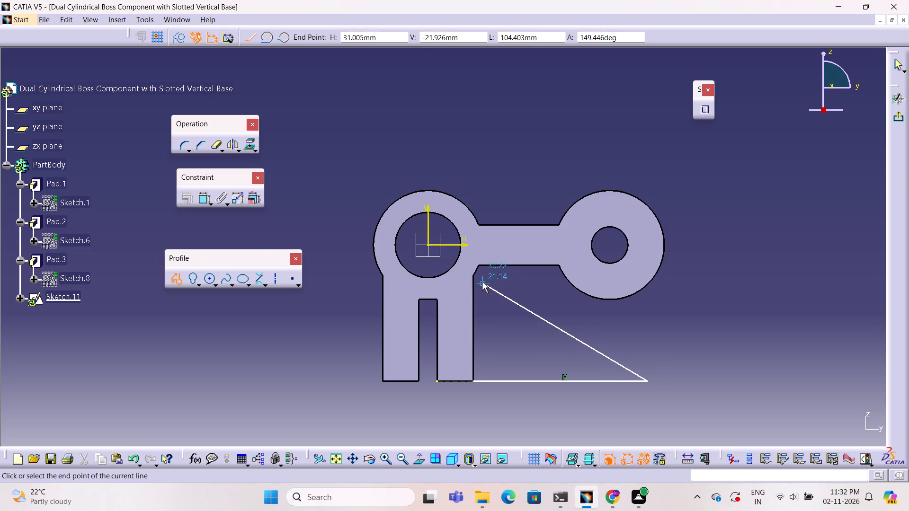
click(481, 281)
key(Escape)
Constrain the free upper end of the sloping line coincident with the base leg's outer vertical edge.
click(513, 282)
click(483, 280)
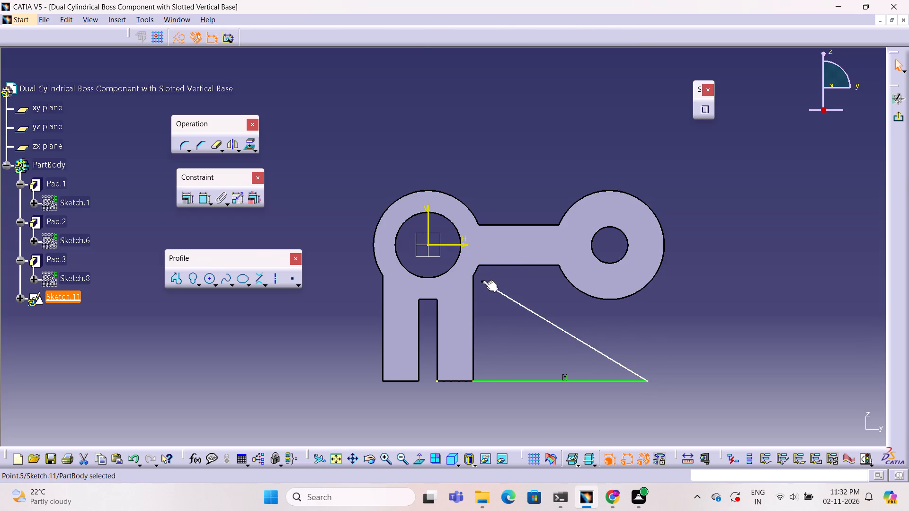
ctrl+click(472, 281)
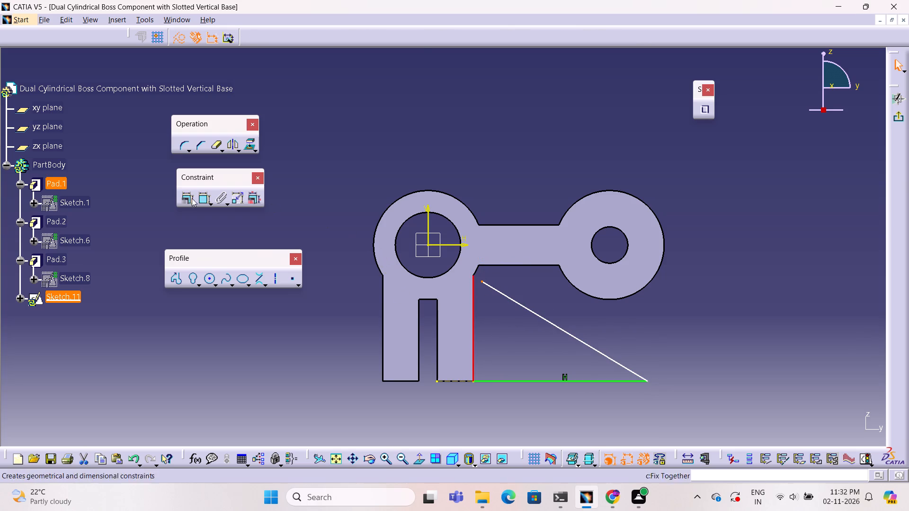
click(189, 196)
click(747, 162)
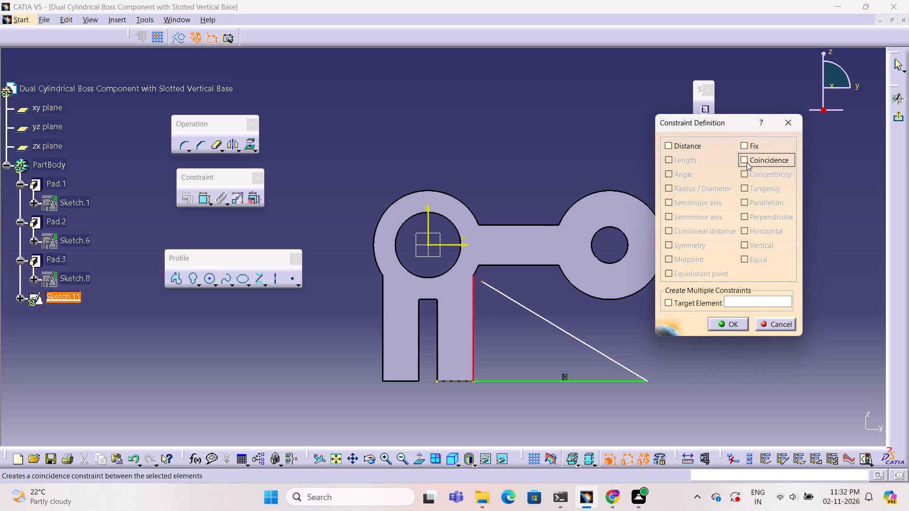
click(736, 323)
click(617, 312)
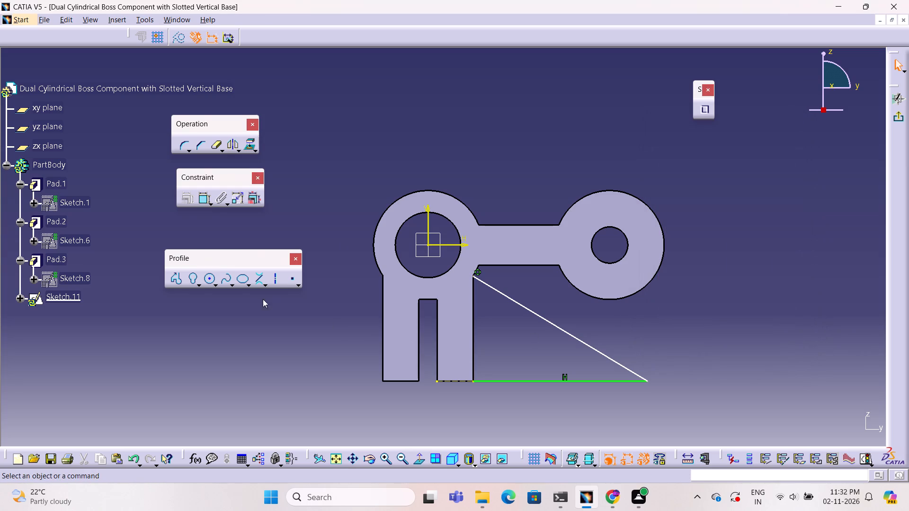
Dimension the angle between the sloping line and the horizontal line.
click(203, 202)
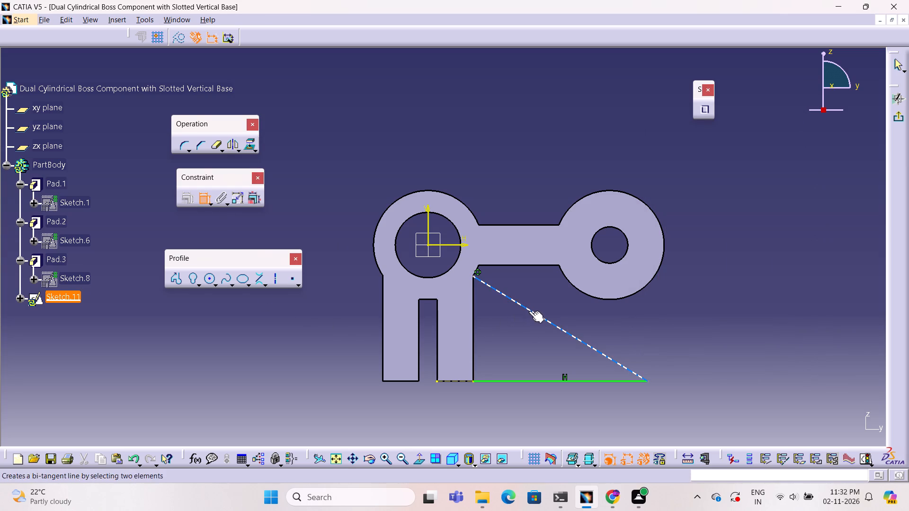
click(530, 310)
click(547, 380)
click(526, 360)
click(664, 332)
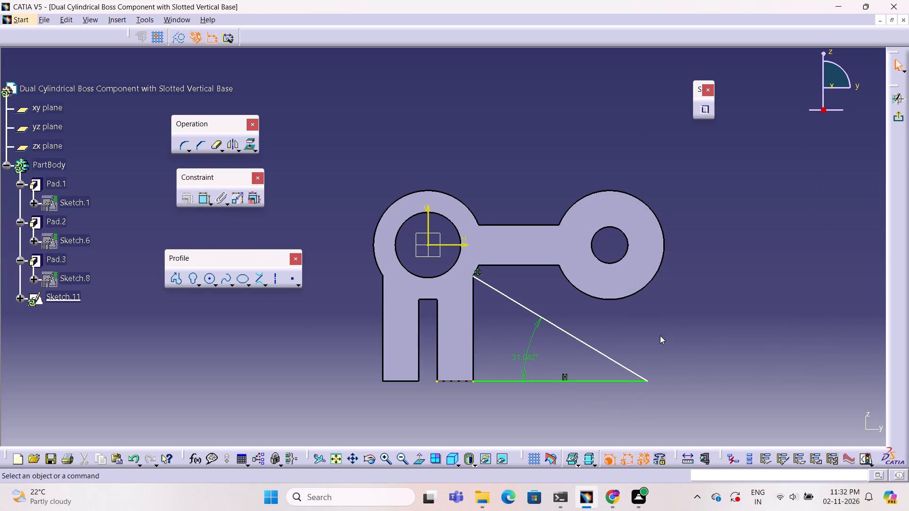
Shift the sloping line until the horizontal line is about 86 mm long and the upper end meets the leg's outer edge.
drag(576, 337, 607, 338)
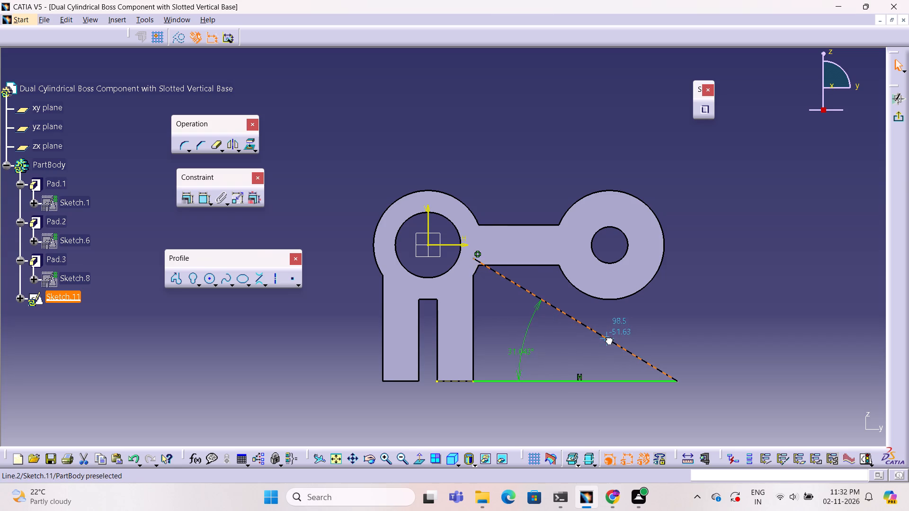
drag(607, 338, 633, 378)
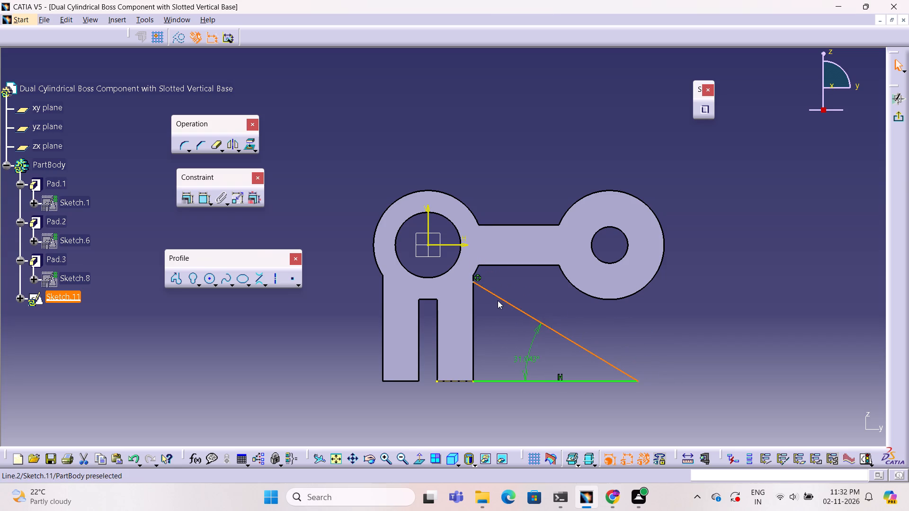
drag(498, 299, 483, 299)
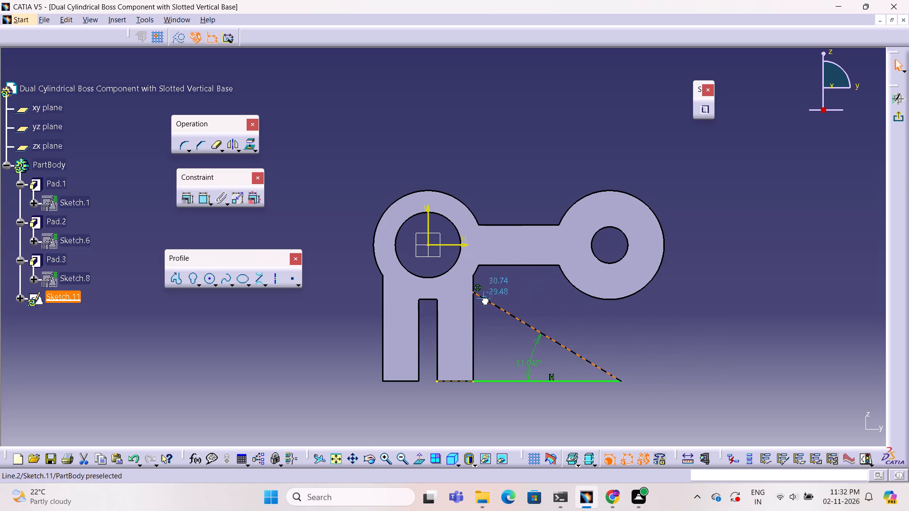
drag(483, 299, 530, 338)
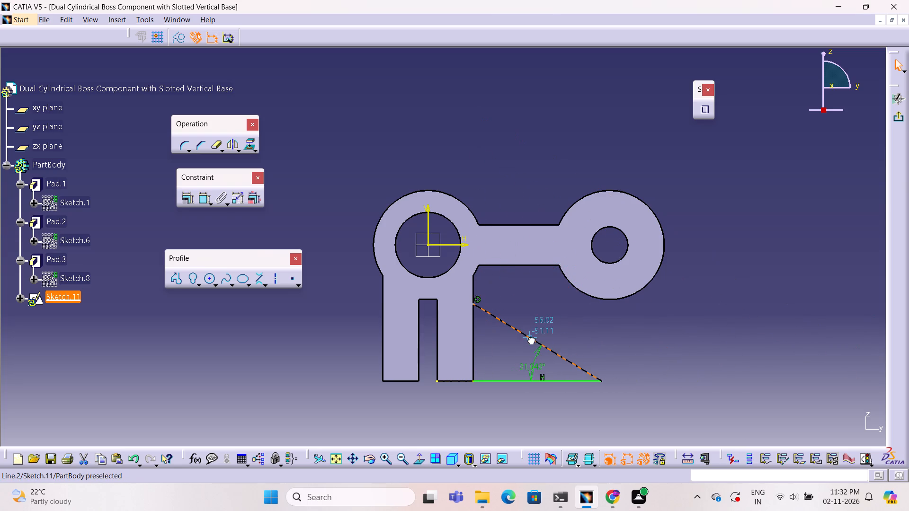
drag(530, 338, 649, 356)
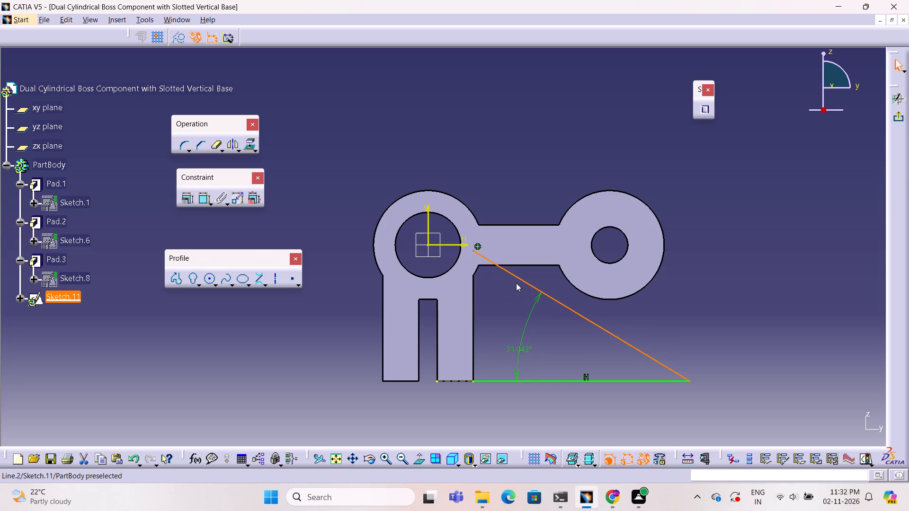
drag(514, 275, 481, 326)
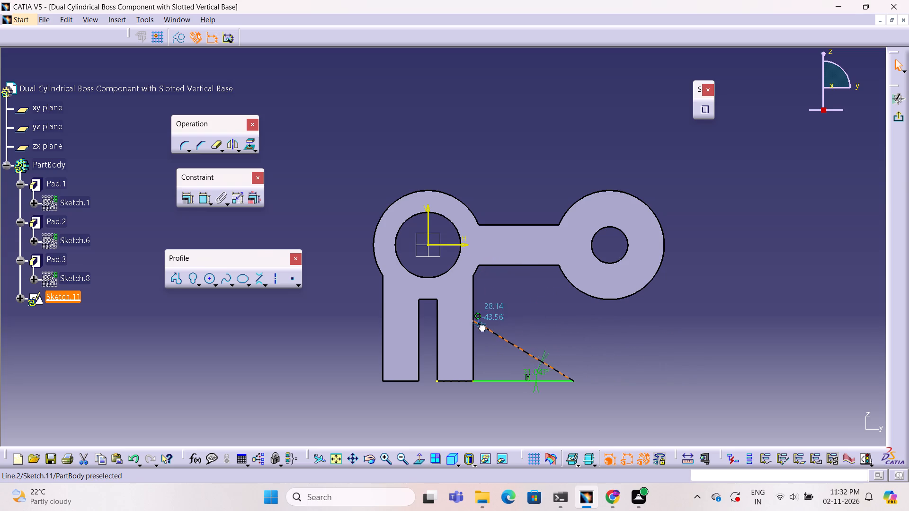
drag(481, 326, 614, 351)
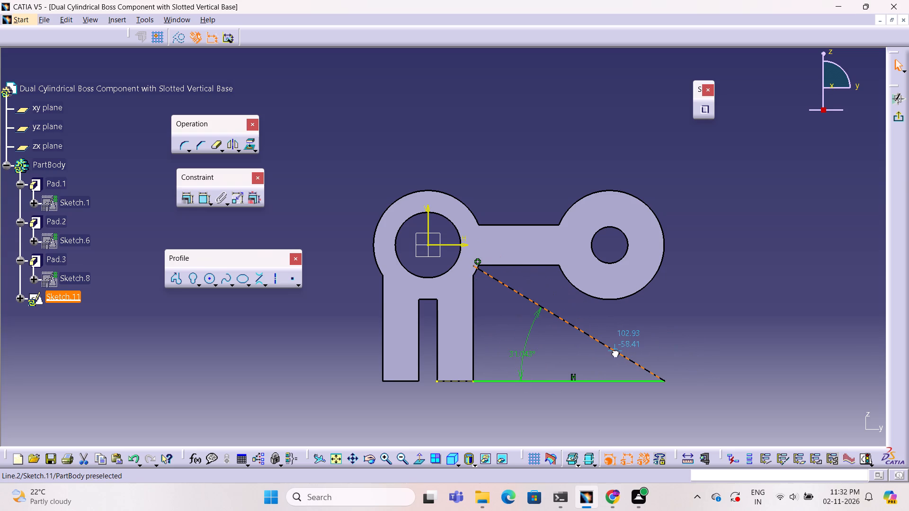
drag(614, 351, 578, 350)
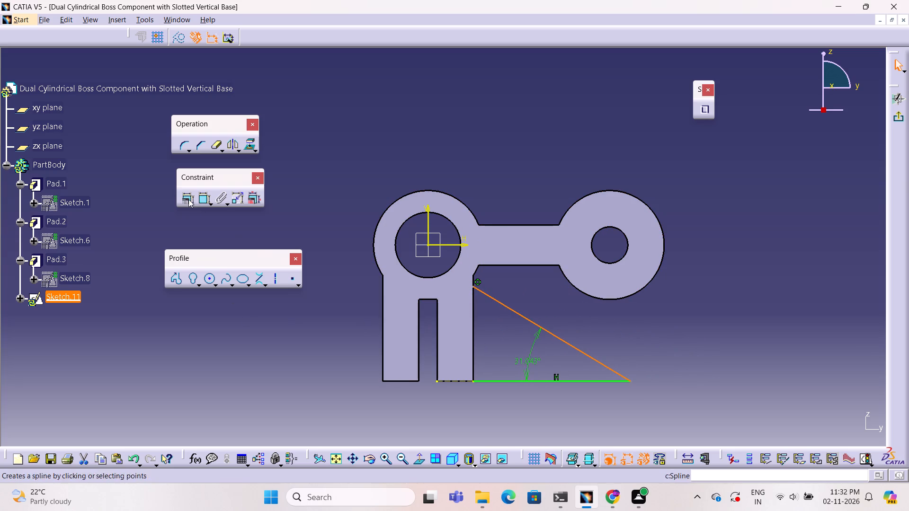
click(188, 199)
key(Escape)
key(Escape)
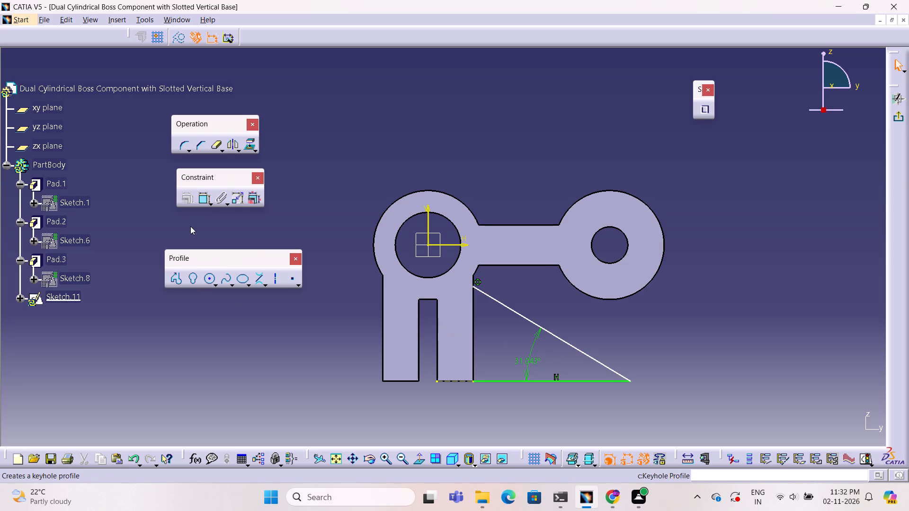
Dimension the horizontal line's length and exit the sketch.
click(205, 200)
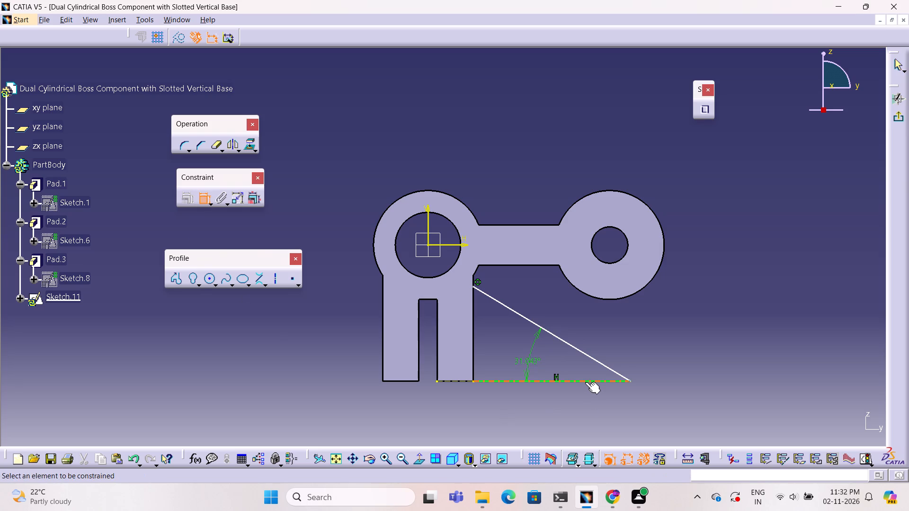
click(585, 381)
click(547, 414)
click(661, 385)
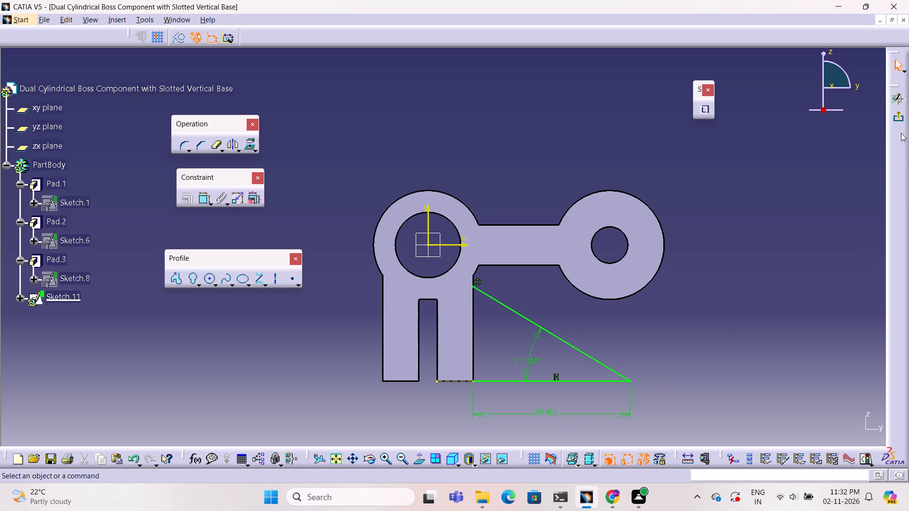
click(898, 122)
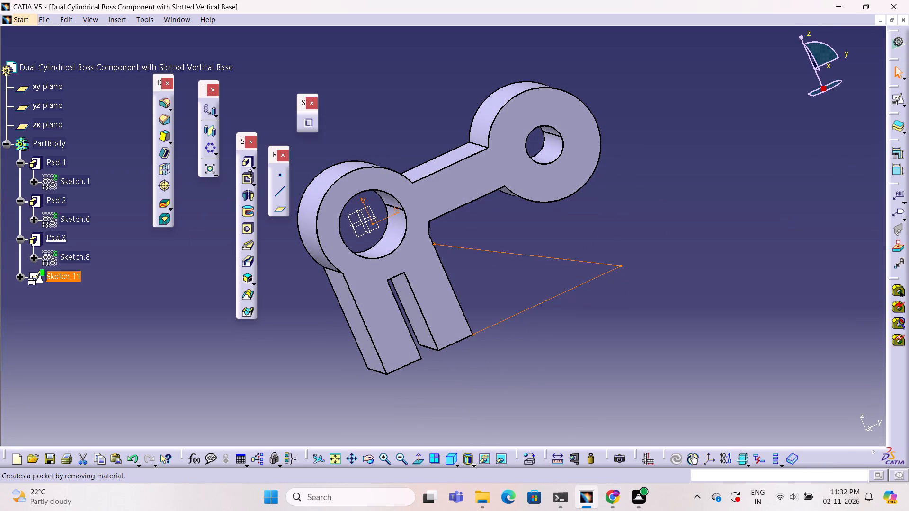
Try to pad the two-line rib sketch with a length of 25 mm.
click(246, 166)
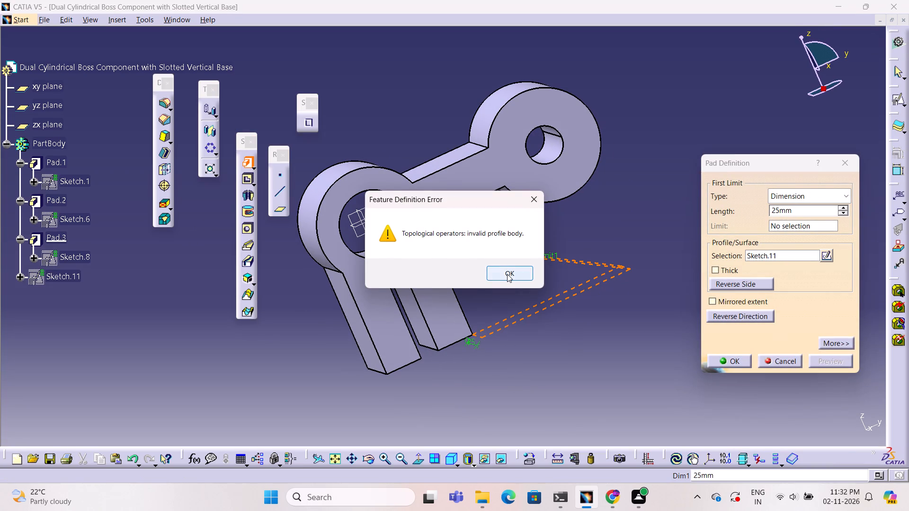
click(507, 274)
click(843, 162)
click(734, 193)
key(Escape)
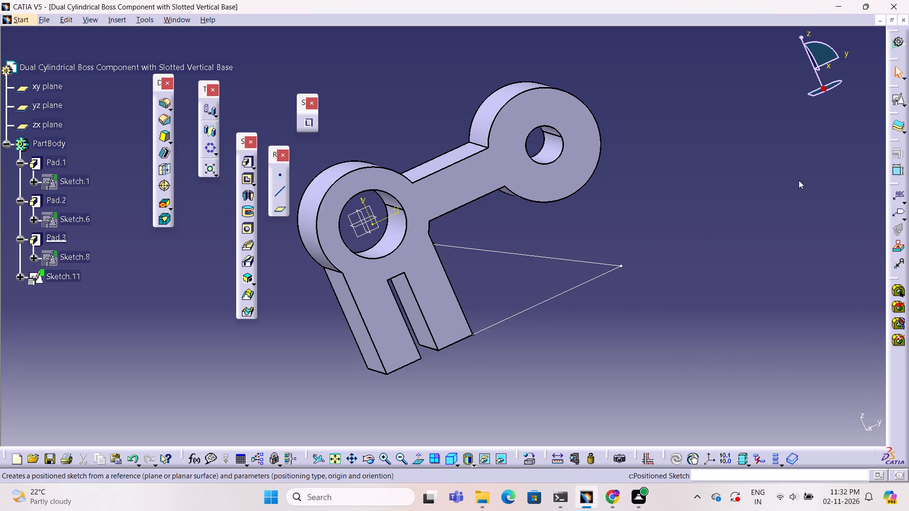
Reopen the rib sketch and draw a vertical line up the leg's outer edge and a short horizontal line outward from its top.
click(603, 263)
click(603, 263)
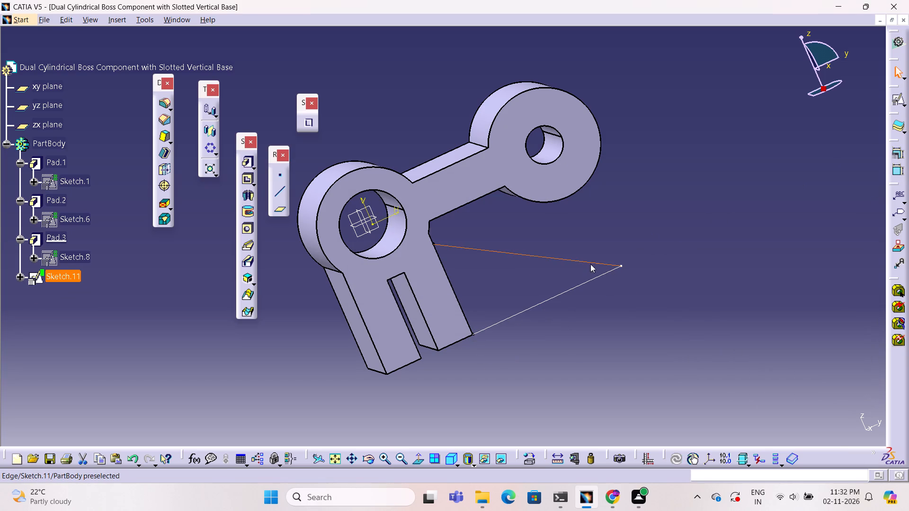
double_click(589, 261)
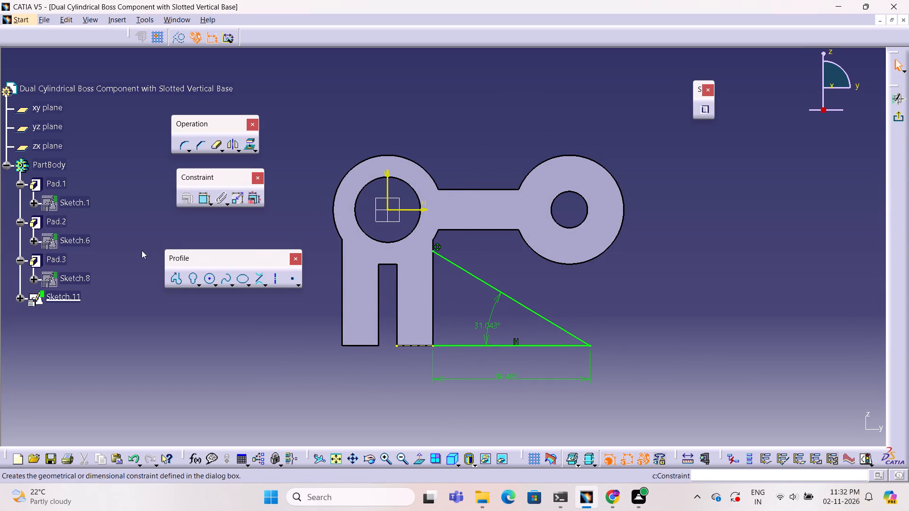
click(174, 278)
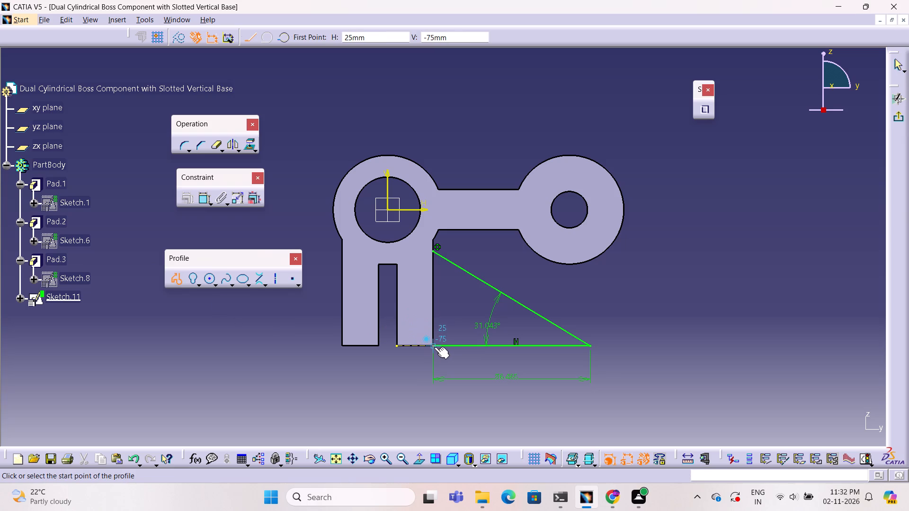
click(434, 347)
click(434, 251)
click(493, 250)
key(Escape)
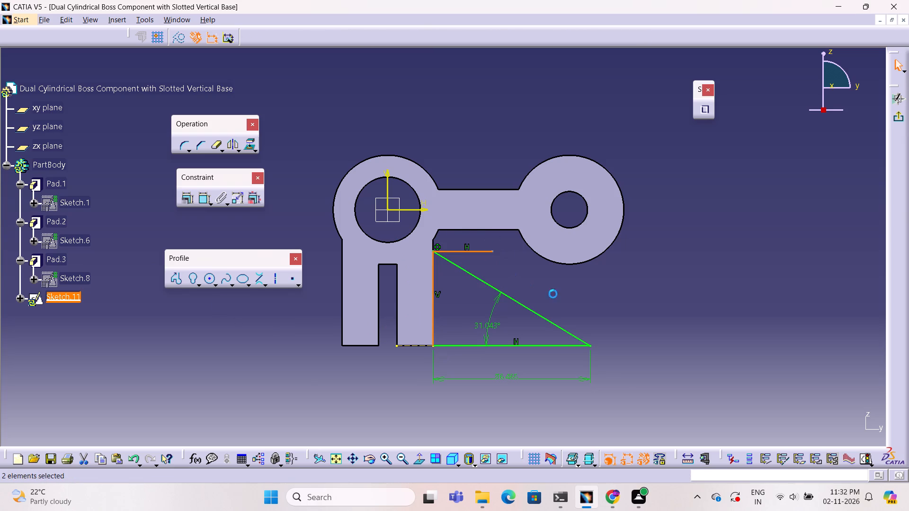
key(Escape)
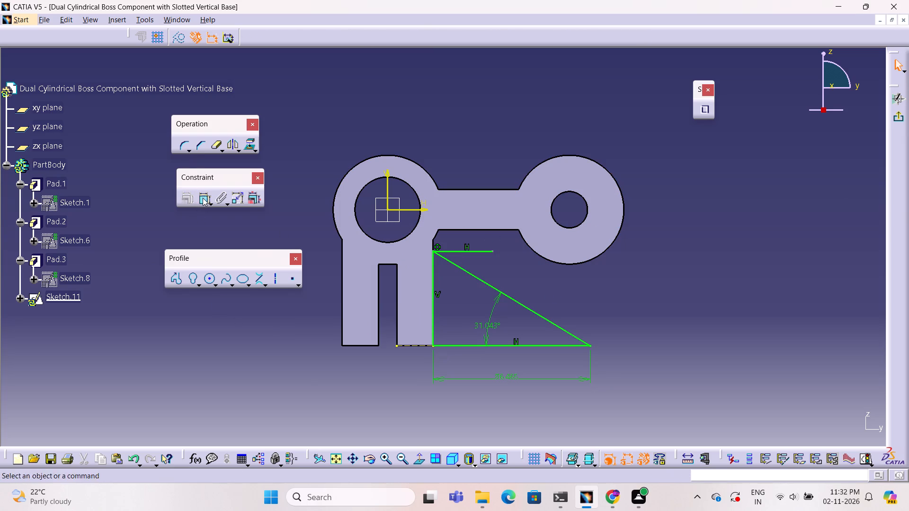
Draw a vertical line from the short horizontal line's outer end down to the base line, closing a rectangle.
click(175, 280)
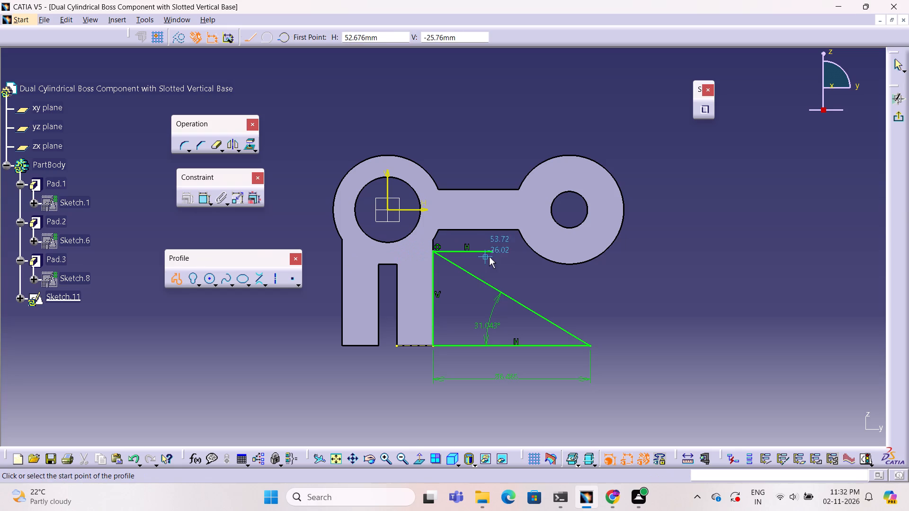
click(492, 251)
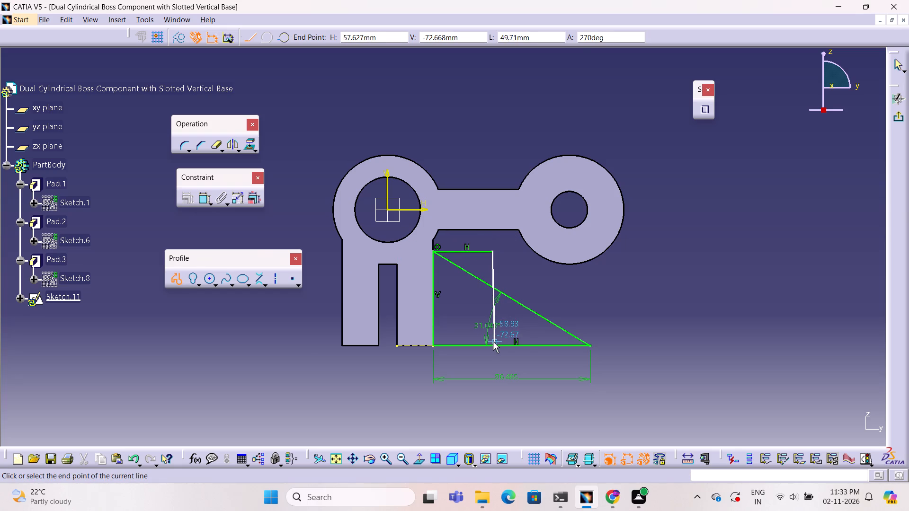
click(493, 344)
key(Escape)
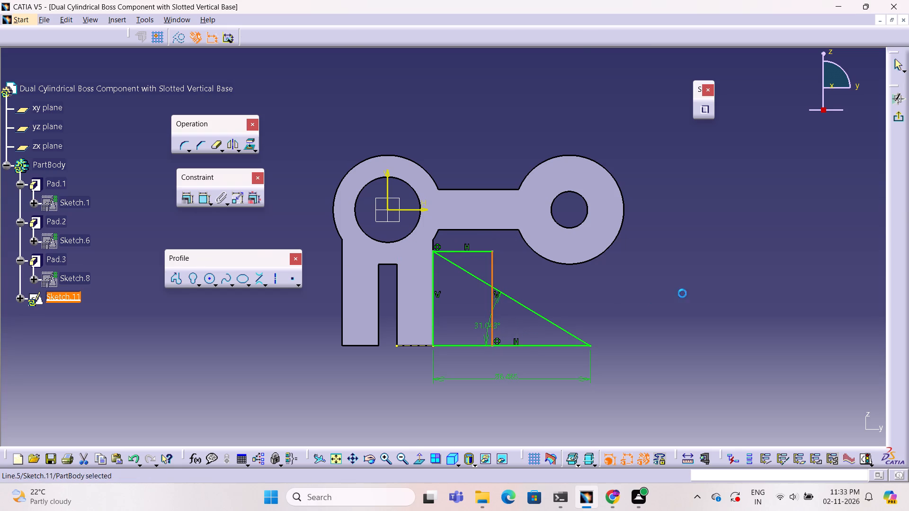
key(Escape)
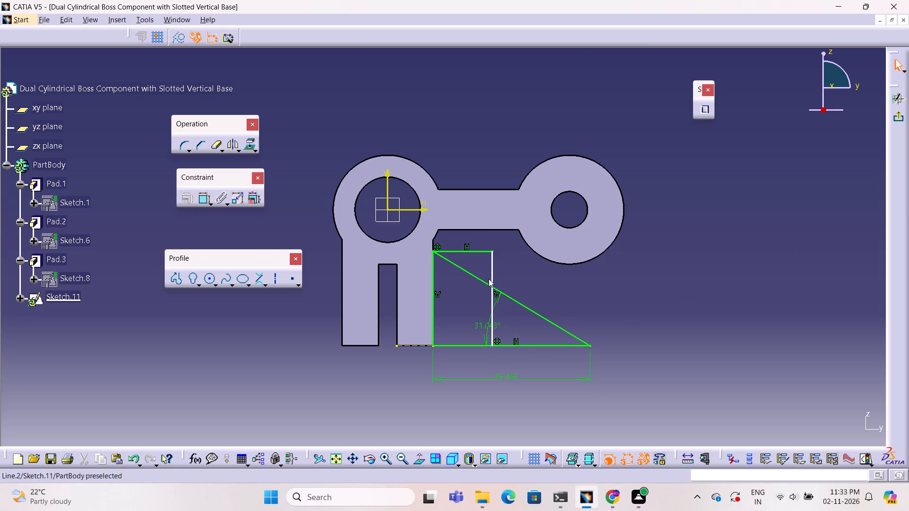
Shift the rectangle's outer vertical line to about 37 mm from the leg and dimension that distance.
drag(490, 276, 500, 275)
click(546, 263)
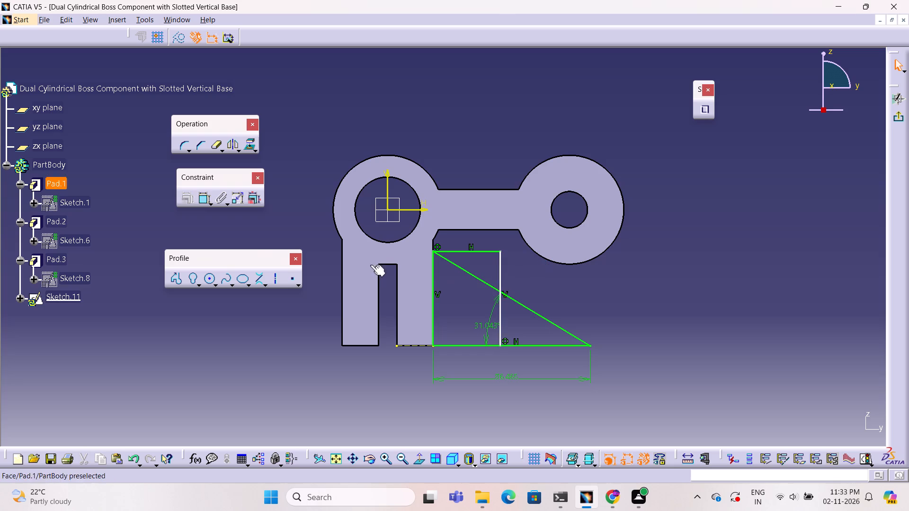
click(202, 196)
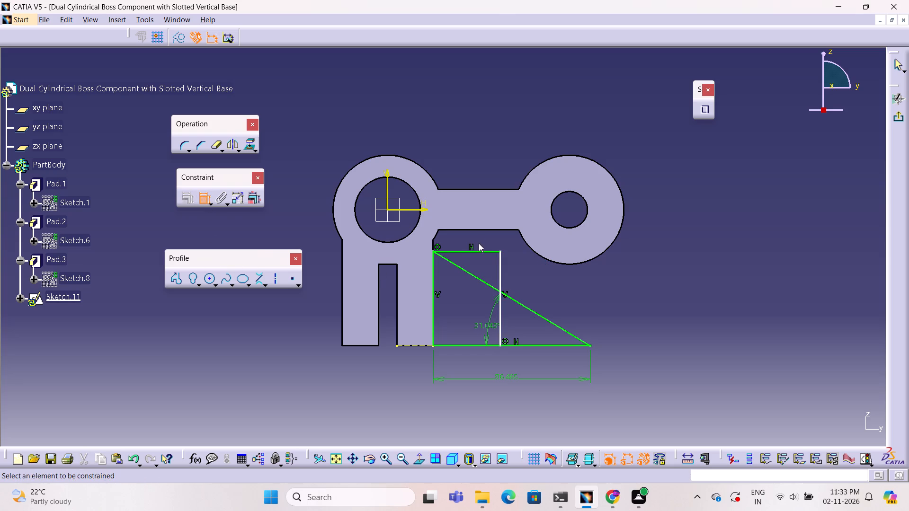
click(477, 252)
click(475, 292)
click(597, 278)
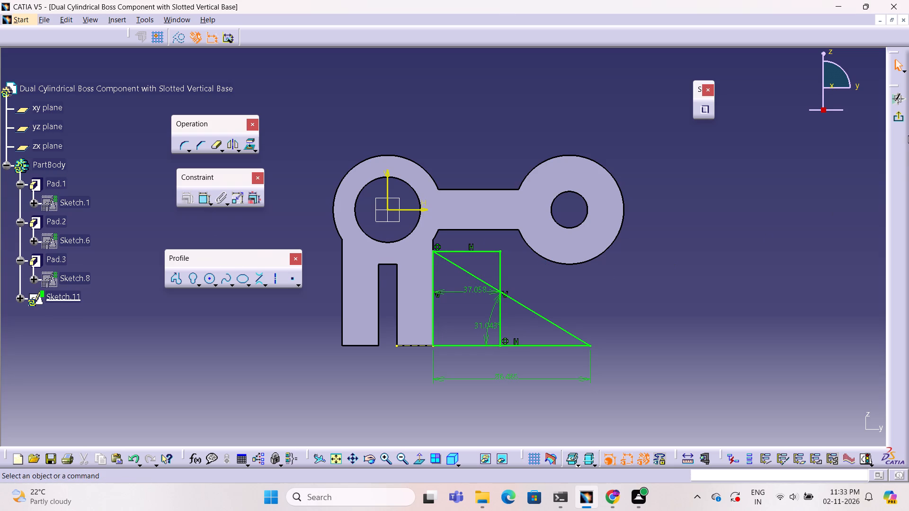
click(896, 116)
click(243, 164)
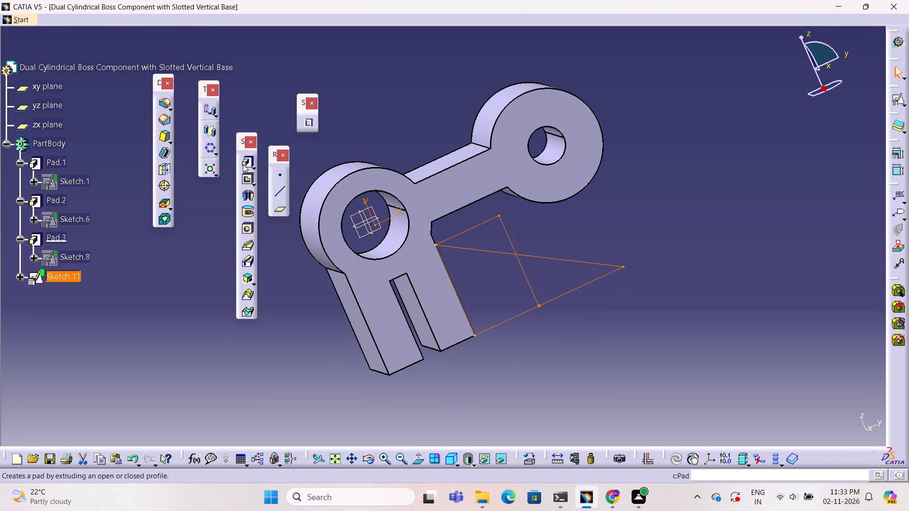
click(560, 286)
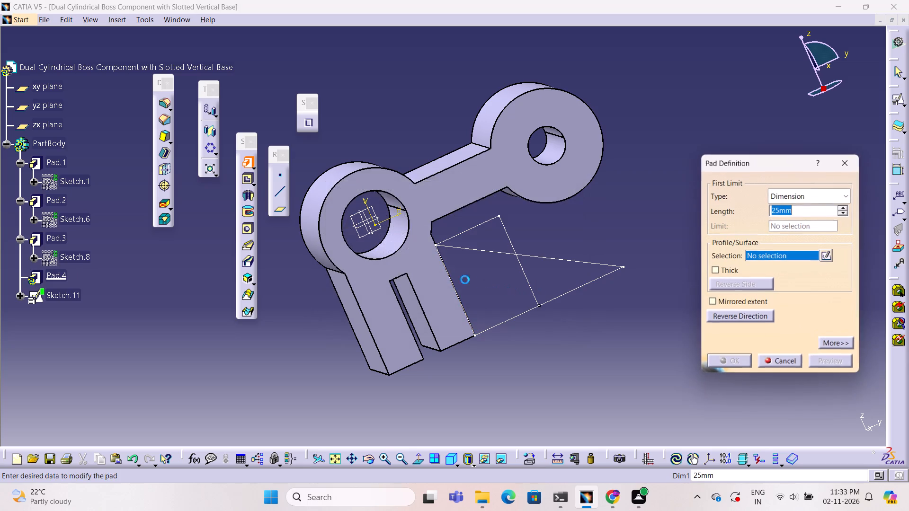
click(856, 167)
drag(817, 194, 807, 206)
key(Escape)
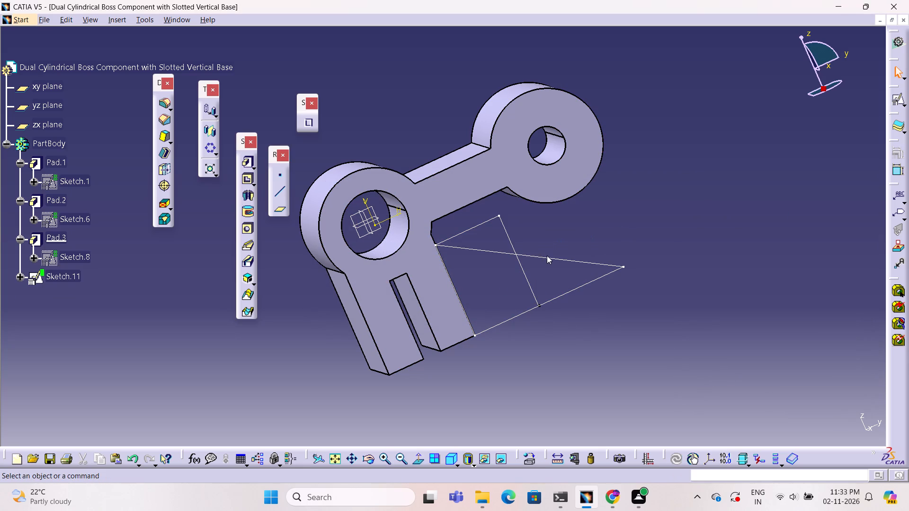
Reopen the sketch, break the outer vertical, sloping and base lines at their intersections, converting the base length to a distance, and exit.
double_click(547, 257)
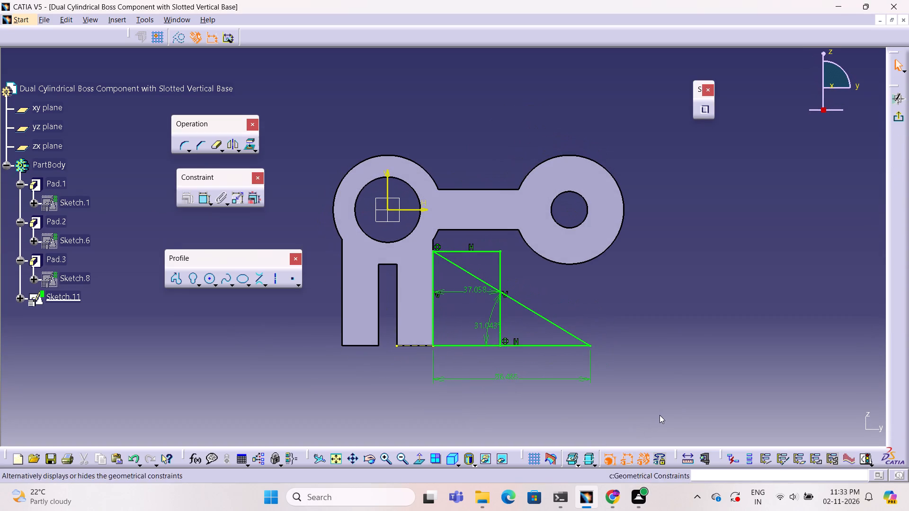
click(216, 146)
click(299, 34)
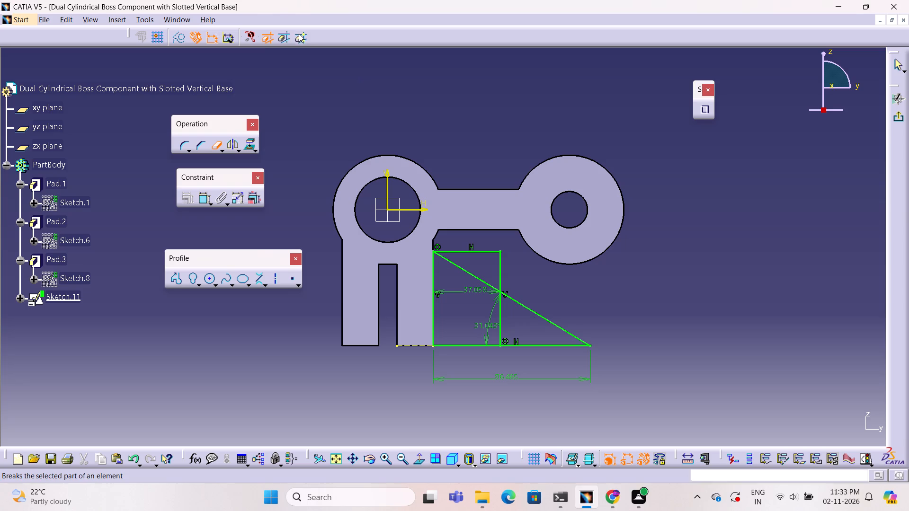
click(499, 315)
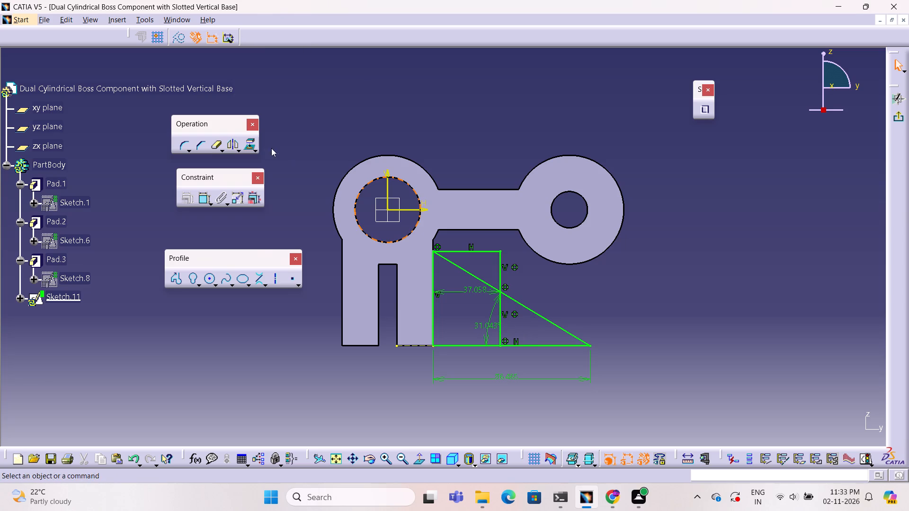
click(215, 145)
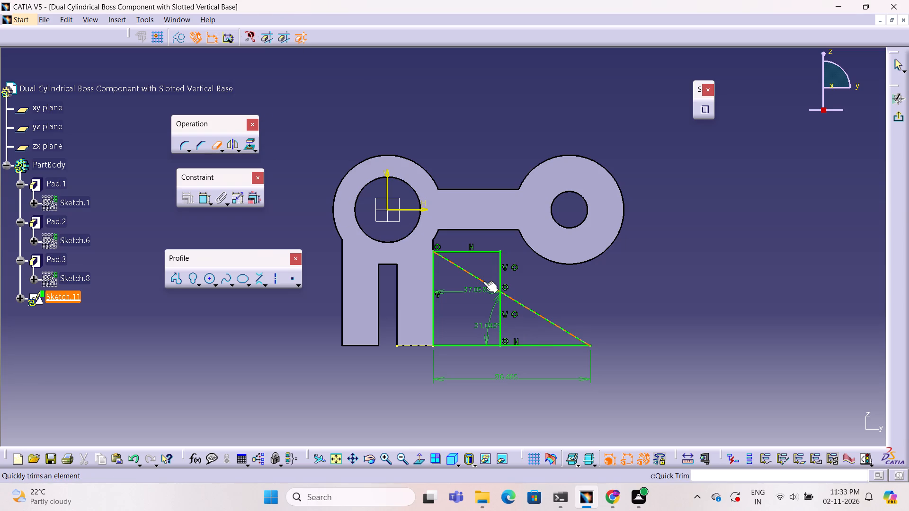
click(483, 281)
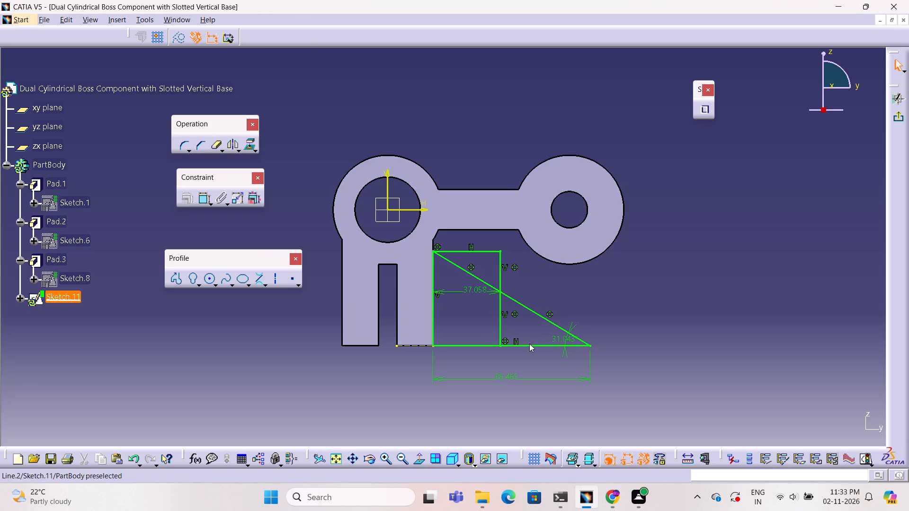
click(214, 145)
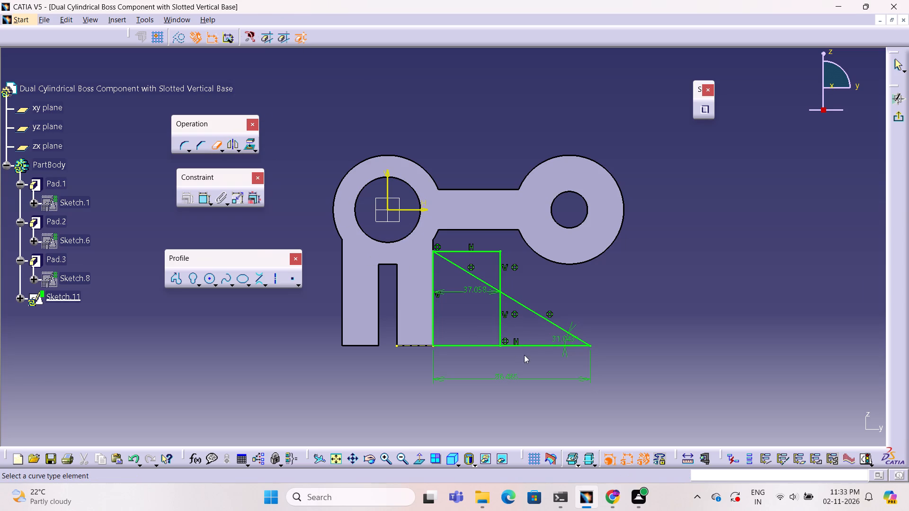
click(536, 344)
click(476, 269)
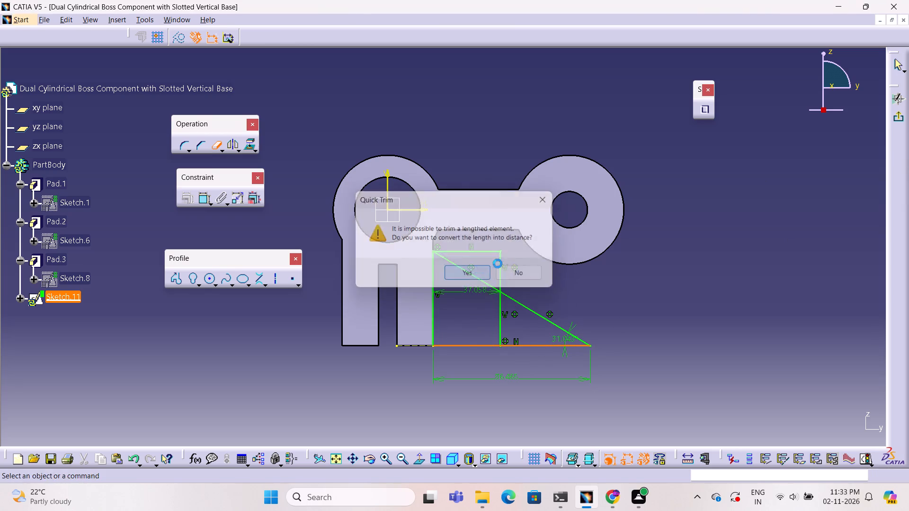
click(900, 112)
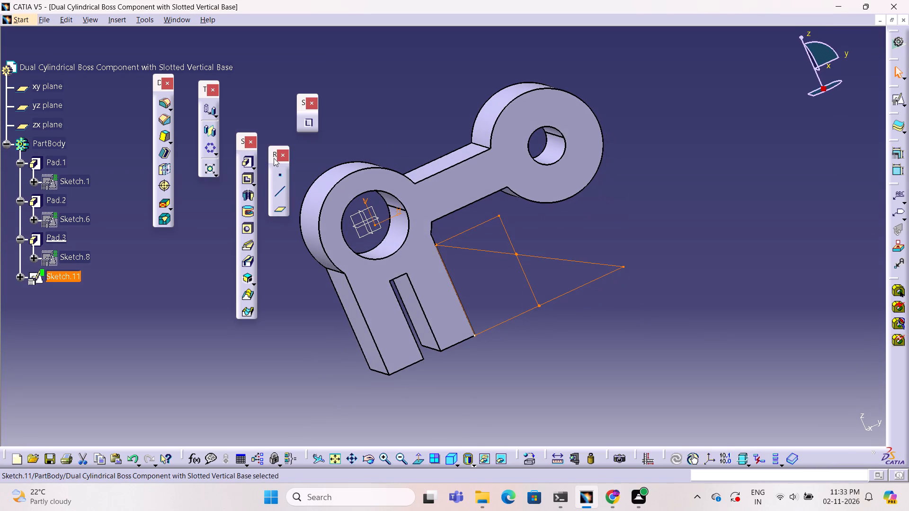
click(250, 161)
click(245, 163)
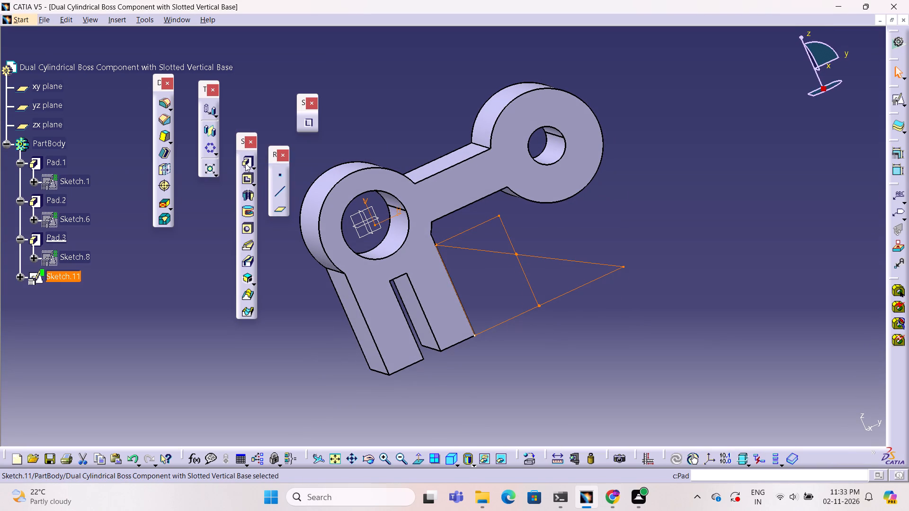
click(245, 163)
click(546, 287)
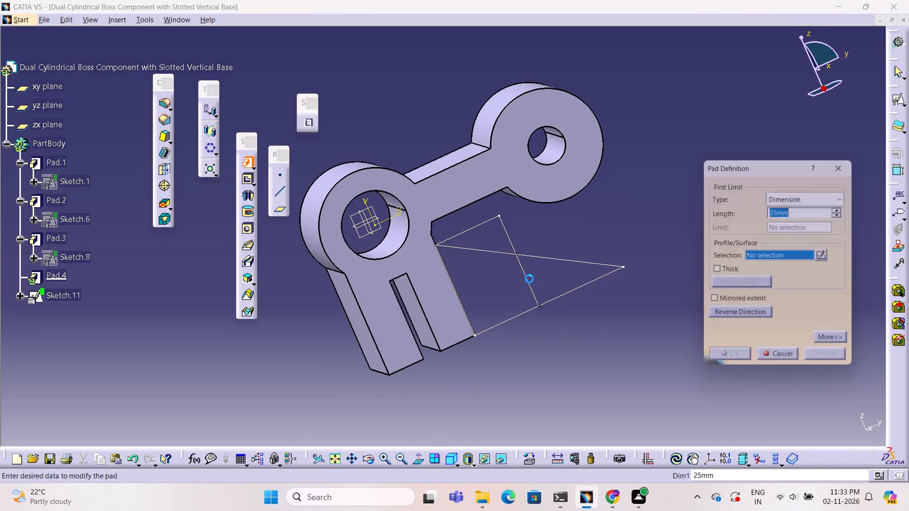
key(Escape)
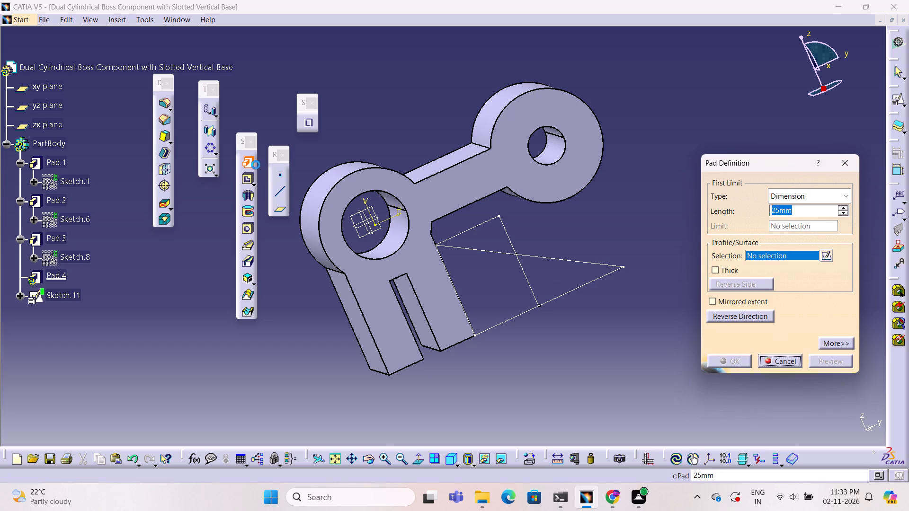
Start a Multi-Pad on the rib sketch and set the first-limit length of extrusion domain 1 to 50 mm.
click(254, 167)
click(309, 176)
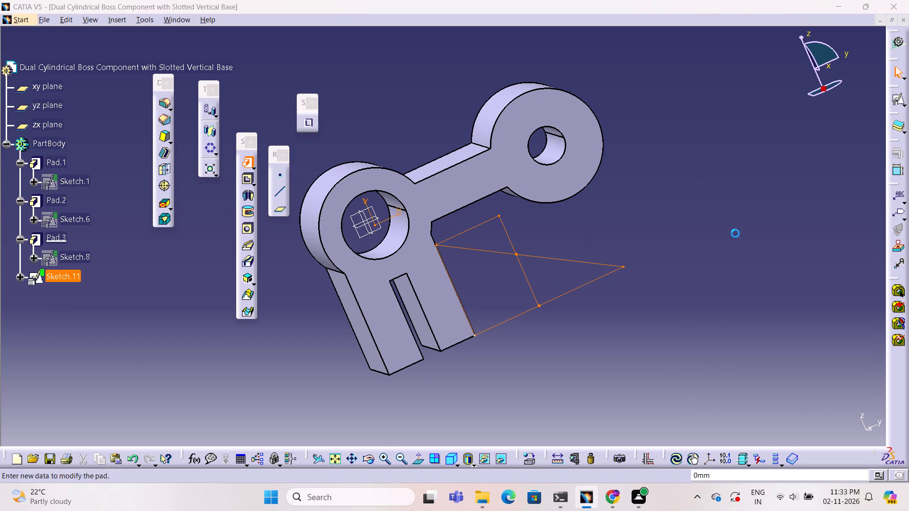
click(776, 305)
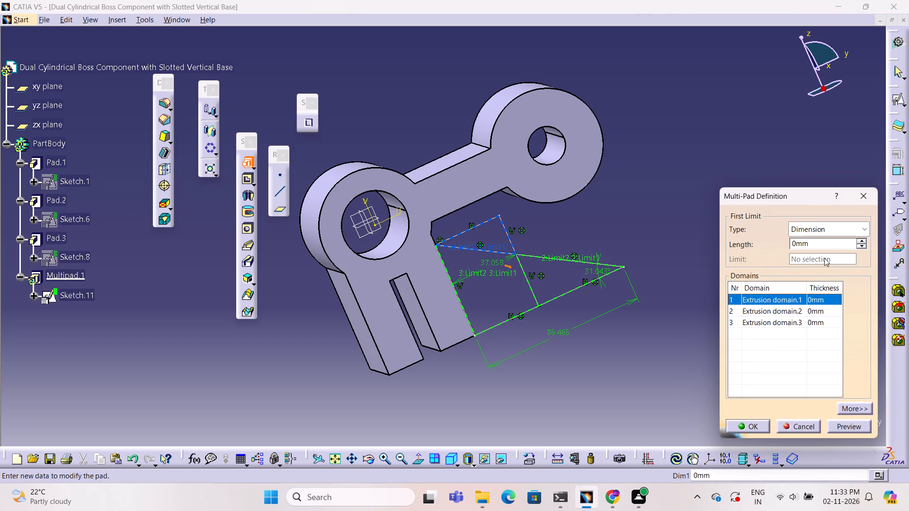
click(864, 408)
click(698, 241)
double_click(698, 241)
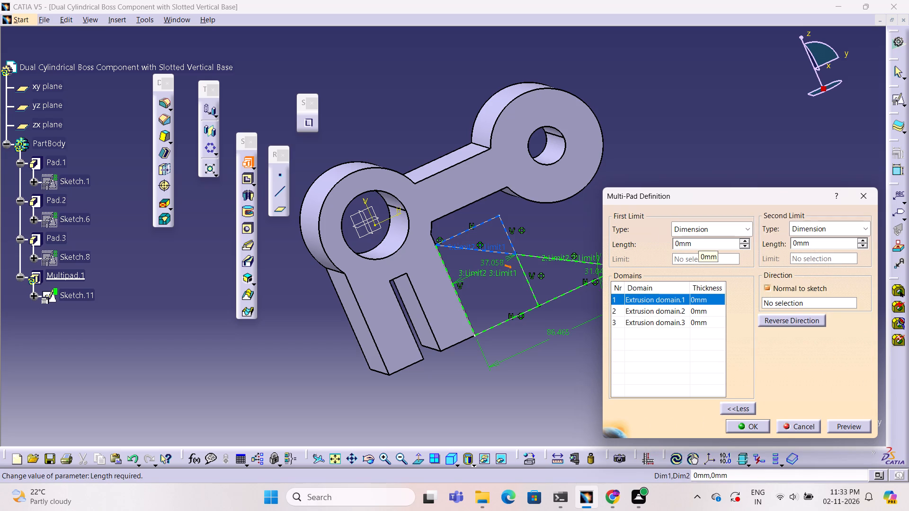
text(50)
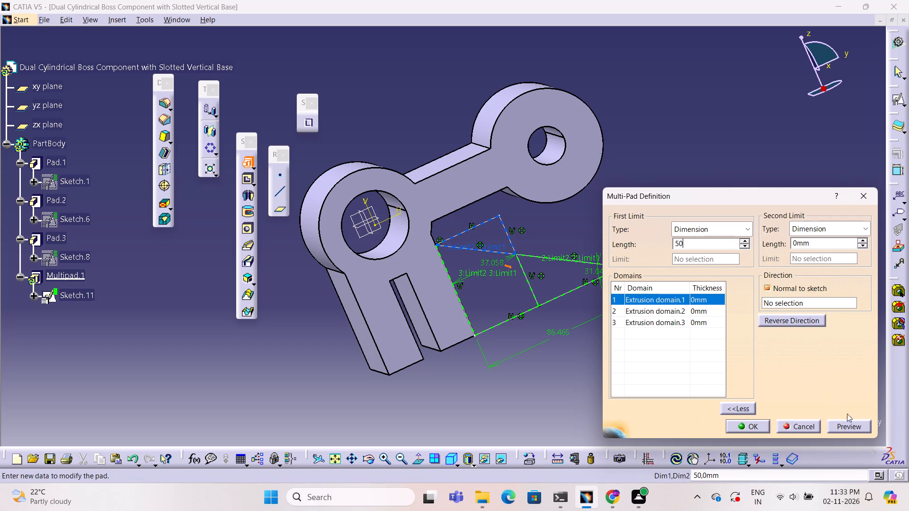
click(857, 428)
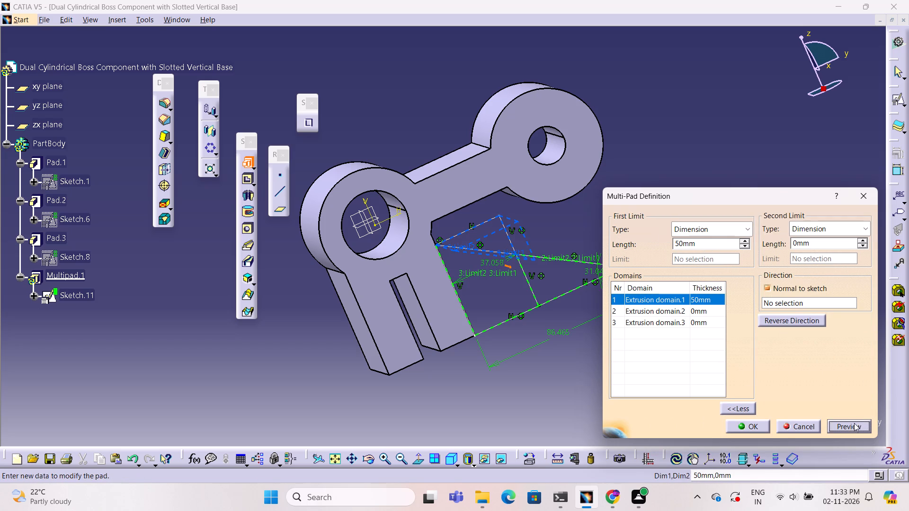
Set extrusion domain 2 to a length of 50 mm, reverse the pad direction and preview it.
click(655, 310)
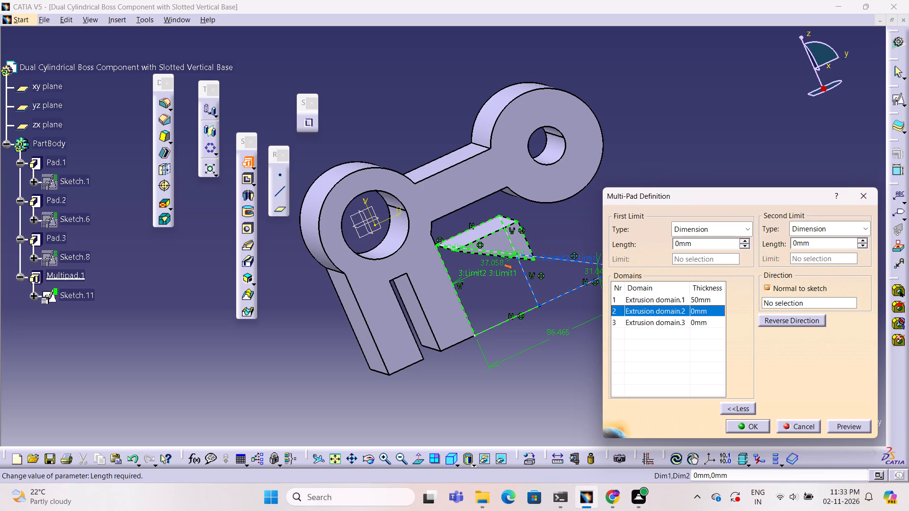
double_click(726, 243)
text(50)
click(799, 318)
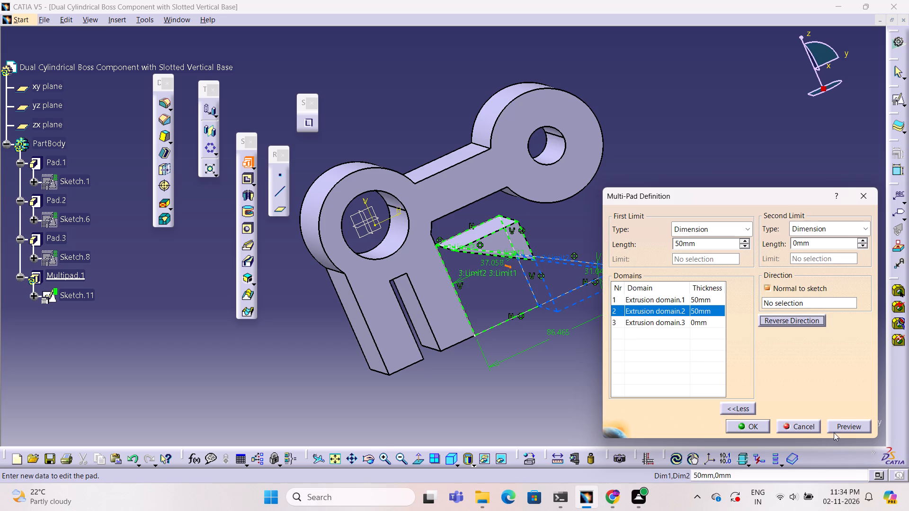
click(850, 430)
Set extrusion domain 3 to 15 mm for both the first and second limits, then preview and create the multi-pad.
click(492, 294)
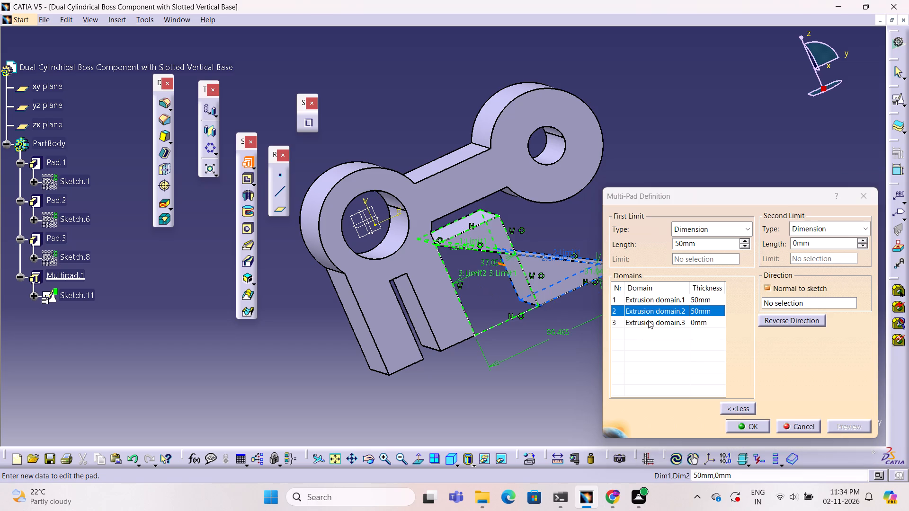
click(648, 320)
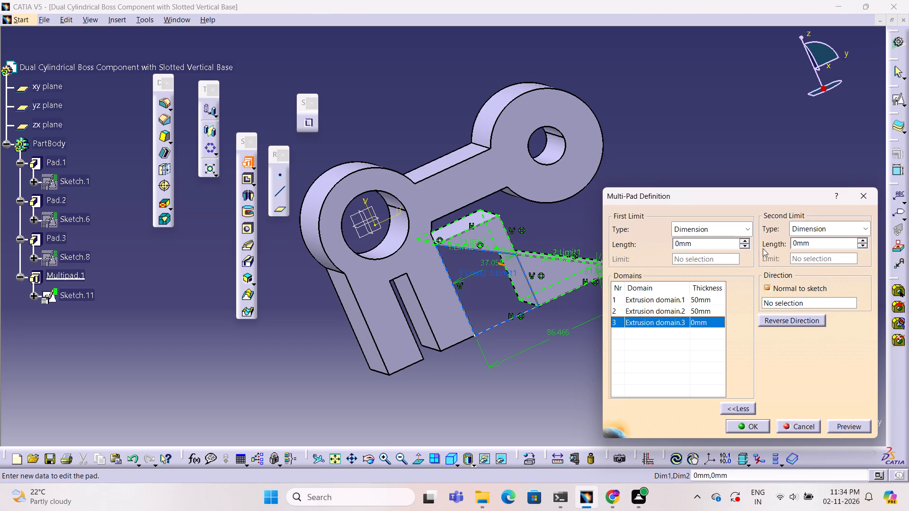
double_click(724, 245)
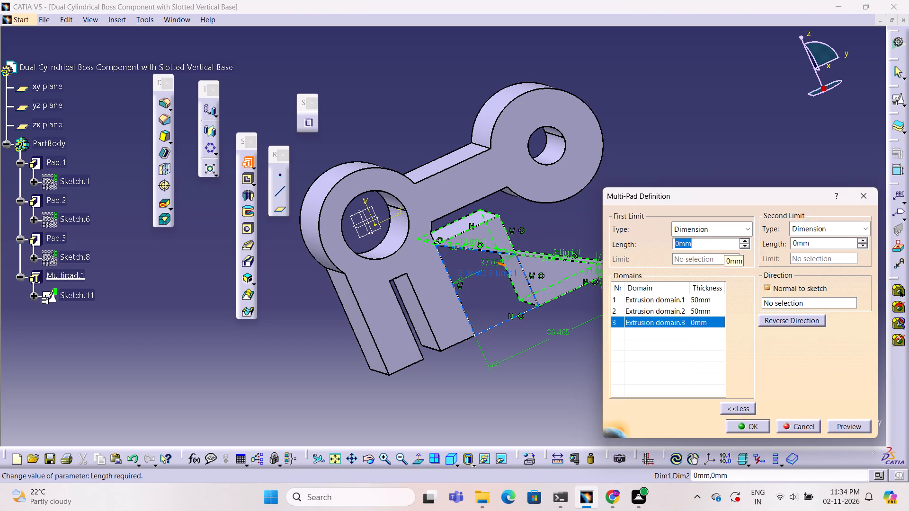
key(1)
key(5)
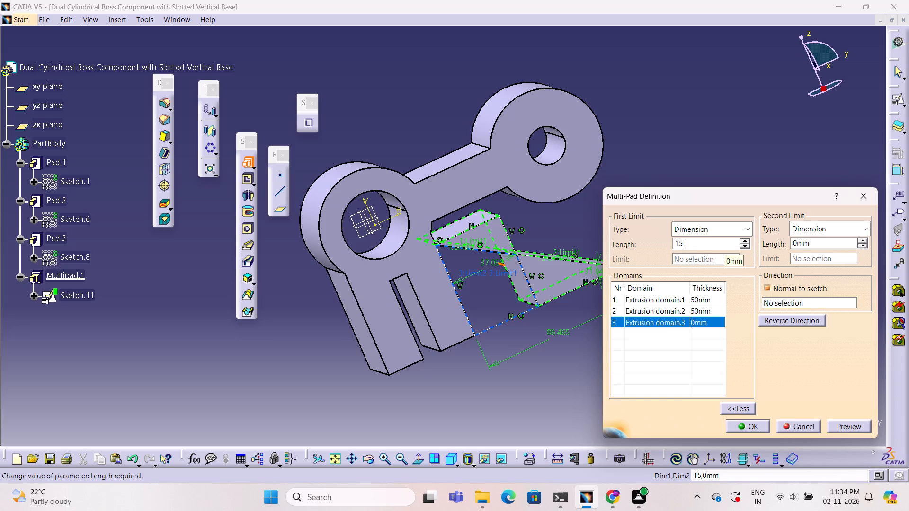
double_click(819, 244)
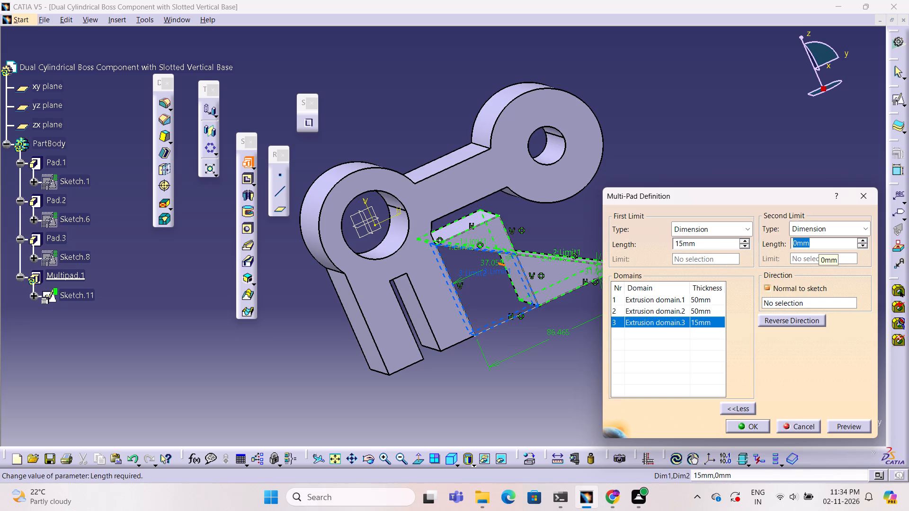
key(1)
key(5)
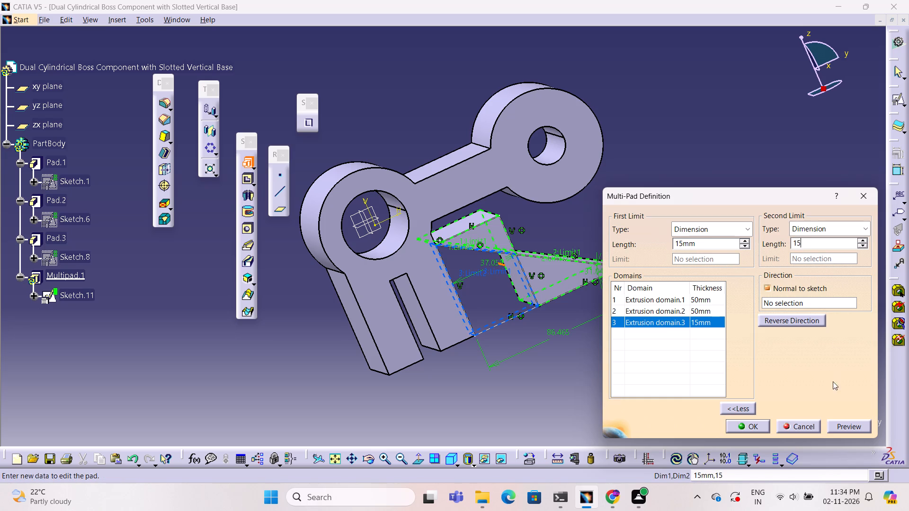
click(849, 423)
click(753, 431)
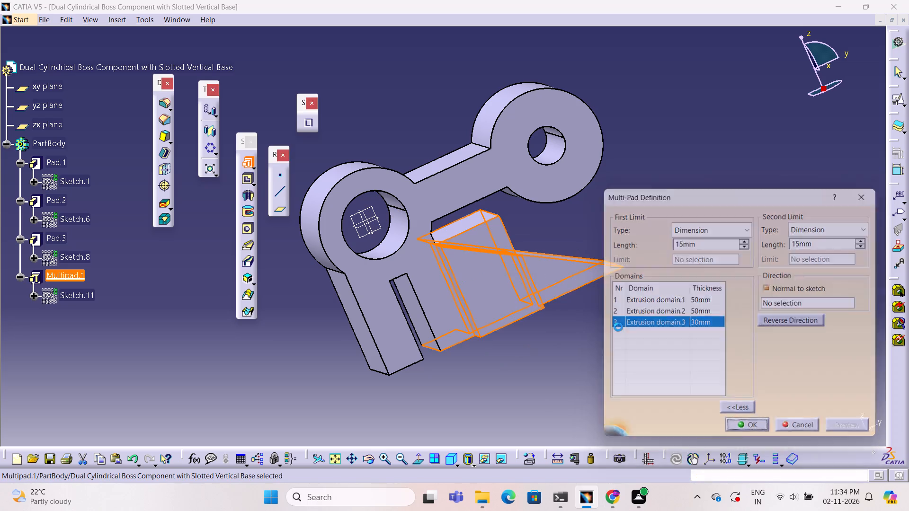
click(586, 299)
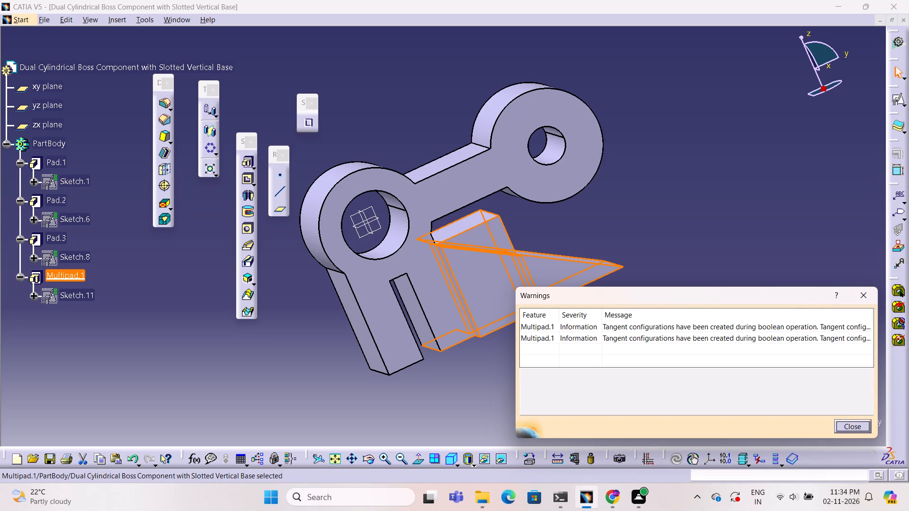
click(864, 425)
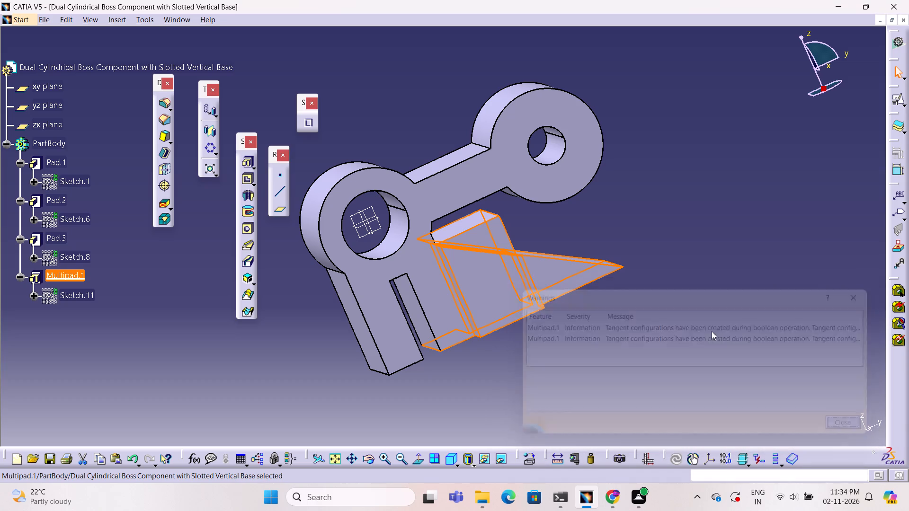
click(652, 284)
Examine the multi-pad extension's triangular and rectangular blocks and how they join the slotted leg from several sides.
ctrl+middle_drag(687, 273, 424, 268)
ctrl+right_drag(687, 273, 424, 268)
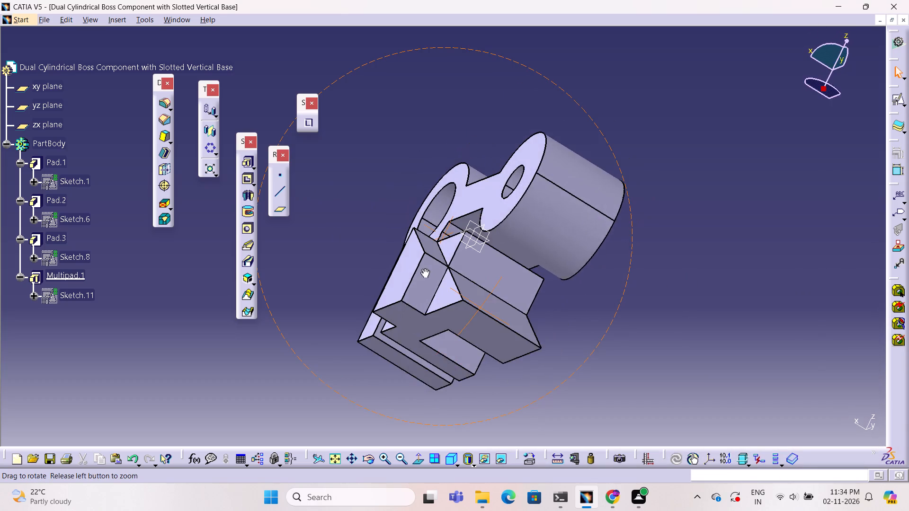
ctrl+middle_drag(424, 268, 421, 323)
ctrl+right_drag(424, 268, 423, 322)
right_click(428, 318)
click(682, 274)
ctrl+middle_drag(677, 285, 677, 288)
ctrl+right_drag(677, 287, 428, 169)
ctrl+middle_drag(677, 288, 428, 169)
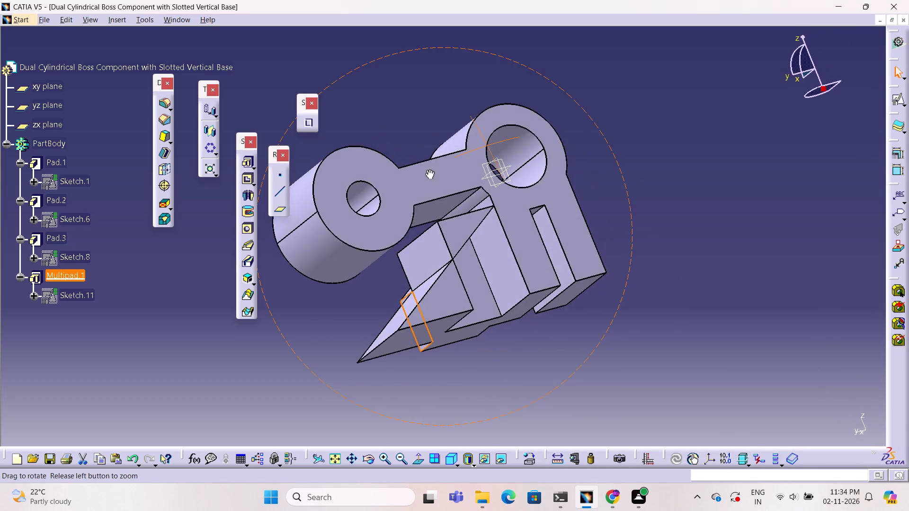
ctrl+middle_drag(428, 169, 651, 224)
ctrl+right_drag(428, 169, 651, 224)
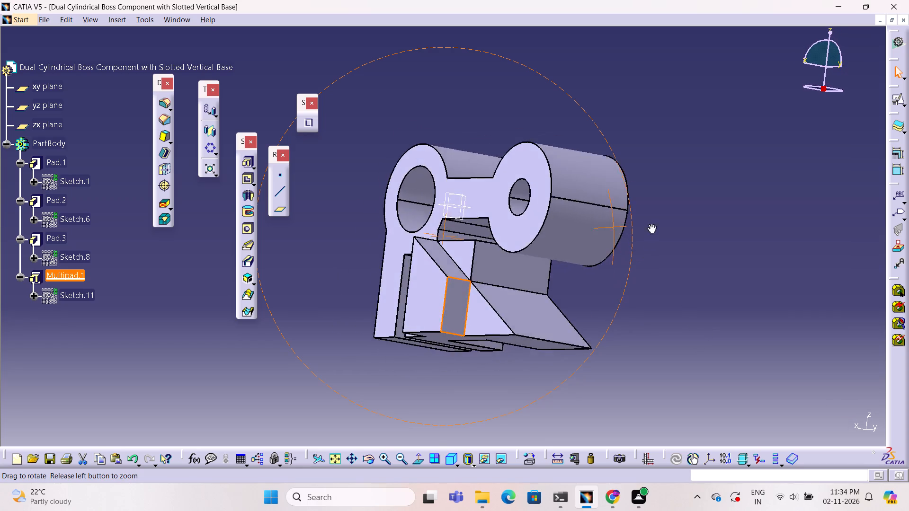
ctrl+middle_drag(651, 224, 649, 222)
ctrl+right_drag(651, 224, 625, 229)
ctrl+middle_drag(635, 229, 625, 229)
right_click(625, 229)
click(679, 285)
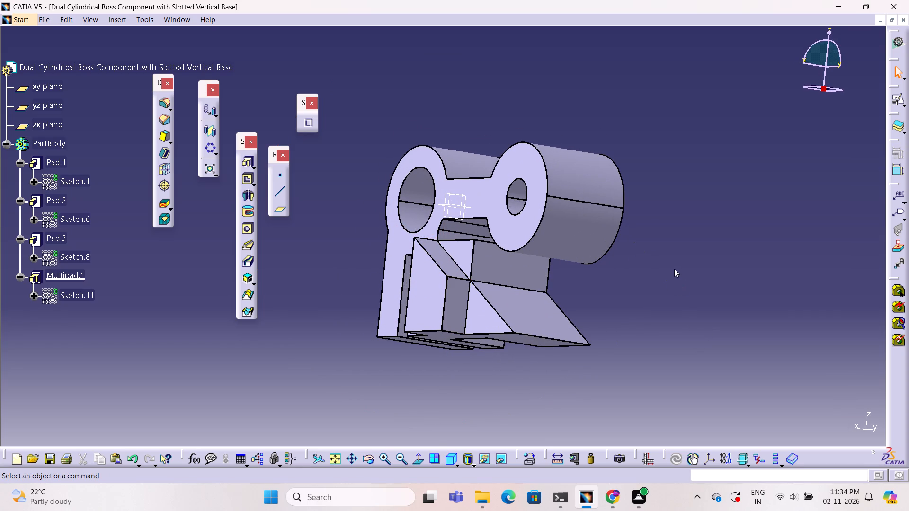
ctrl+middle_drag(676, 264, 281, 217)
ctrl+right_drag(676, 264, 281, 217)
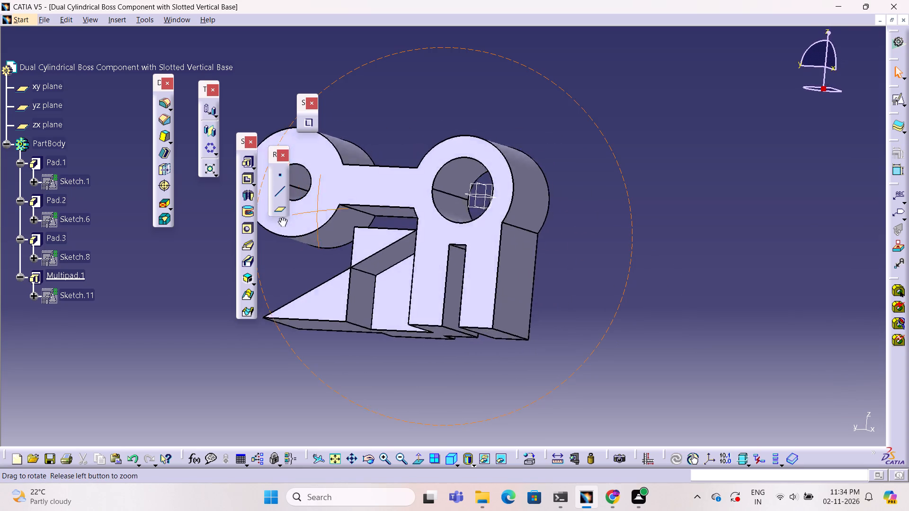
ctrl+middle_drag(281, 217, 376, 179)
ctrl+right_drag(281, 217, 351, 221)
ctrl+middle_click(376, 177)
ctrl+middle_drag(359, 147, 349, 111)
ctrl+middle_drag(349, 111, 351, 221)
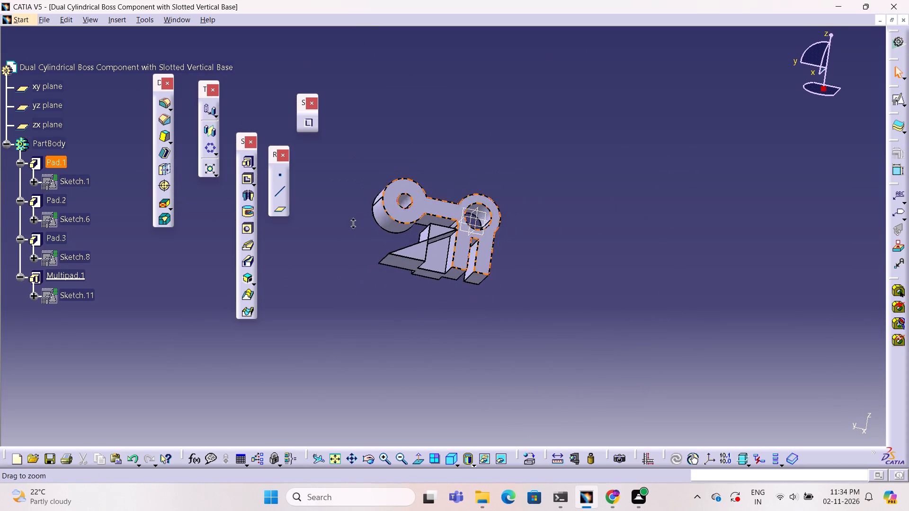
ctrl+middle_drag(351, 221, 353, 242)
ctrl+right_drag(351, 221, 353, 242)
right_click(353, 242)
ctrl+middle_drag(351, 260, 758, 164)
ctrl+right_drag(351, 260, 758, 164)
ctrl+right_click(758, 164)
Delete the multi-pad's sketch together with all its children.
right_click(76, 295)
right_click(76, 295)
right_click(76, 295)
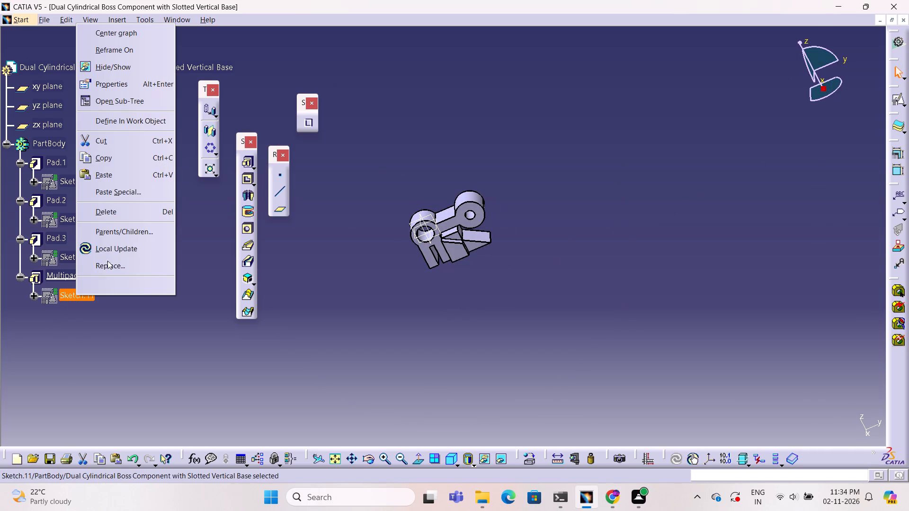
click(128, 213)
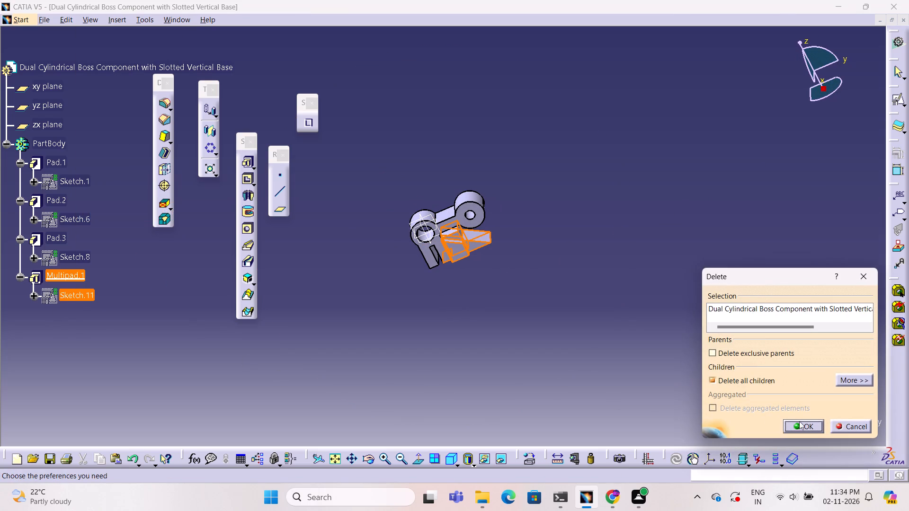
click(801, 421)
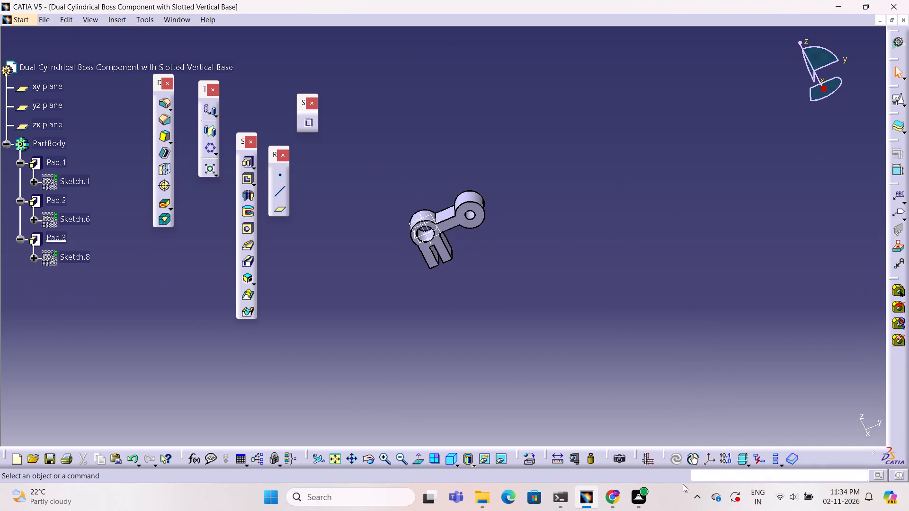
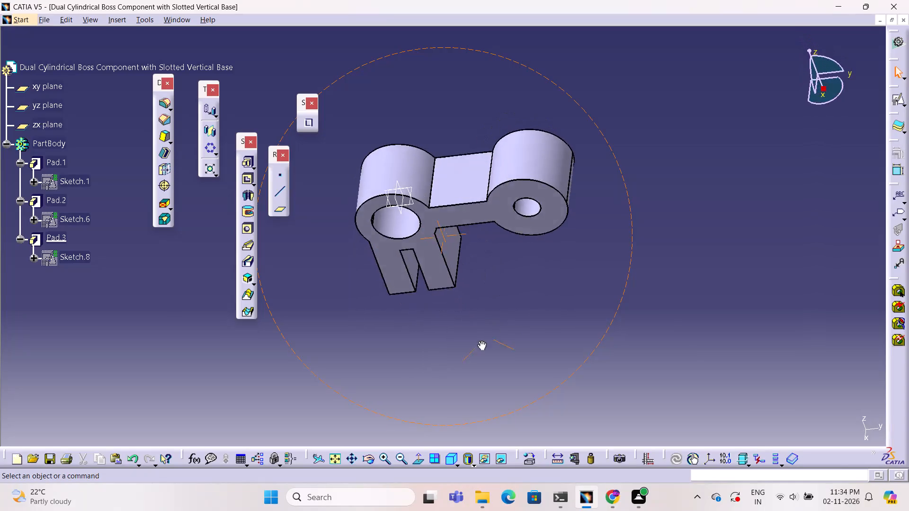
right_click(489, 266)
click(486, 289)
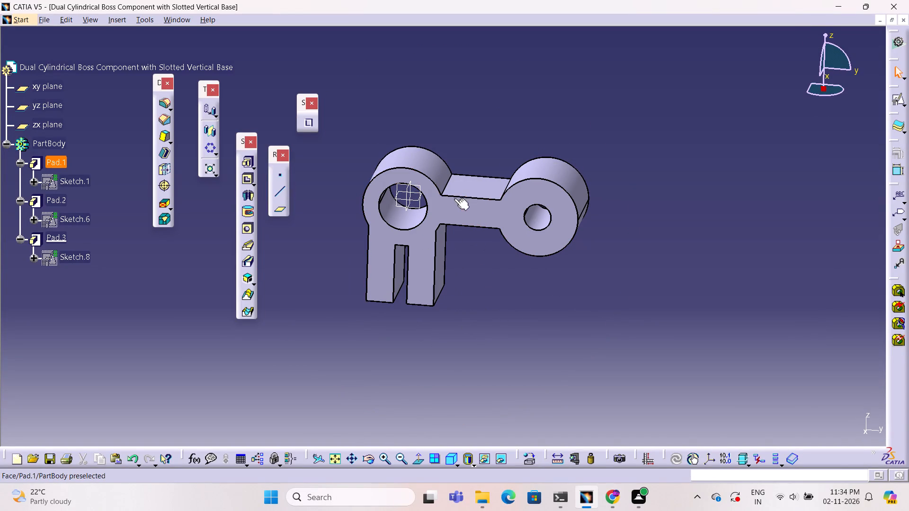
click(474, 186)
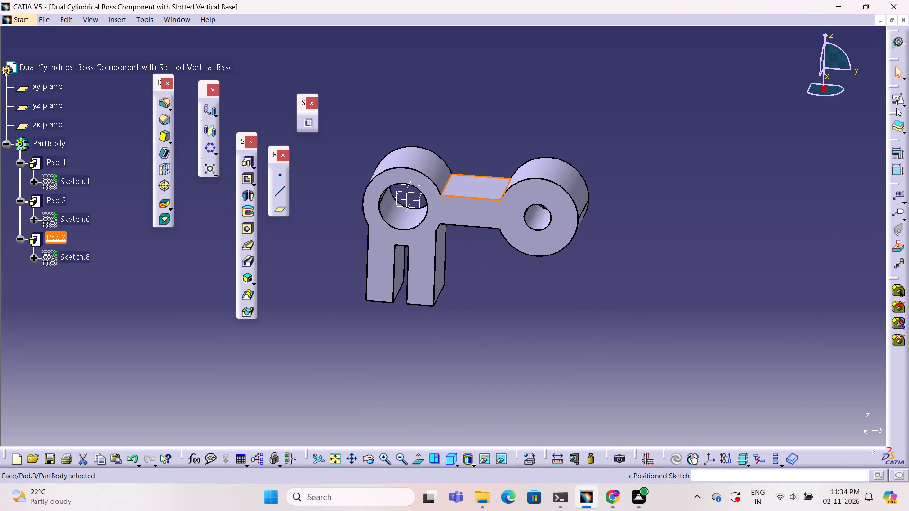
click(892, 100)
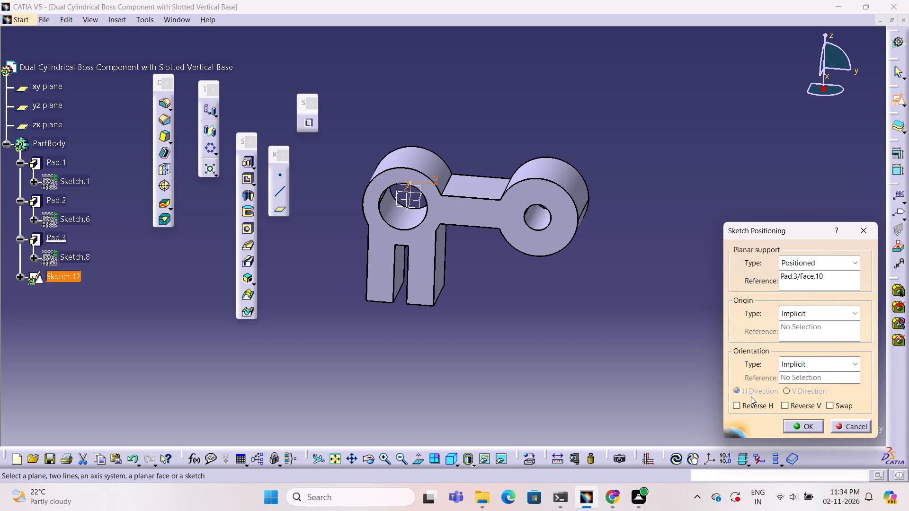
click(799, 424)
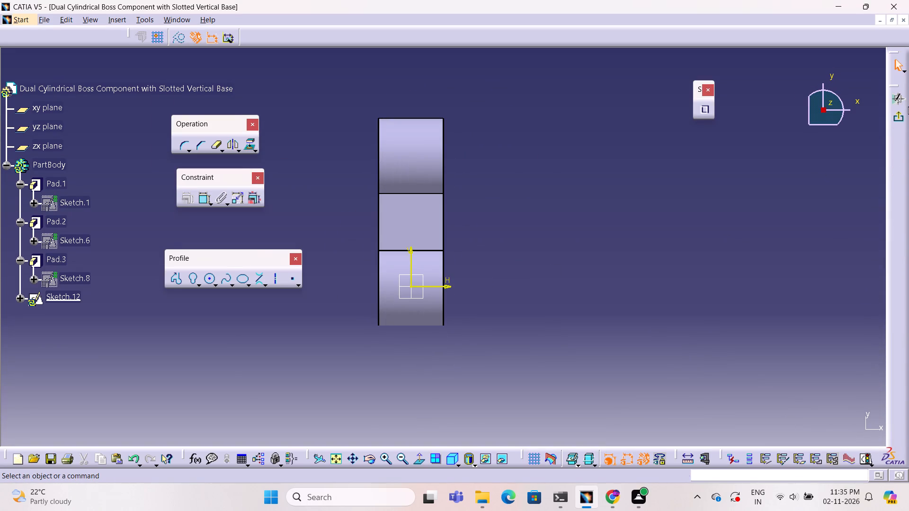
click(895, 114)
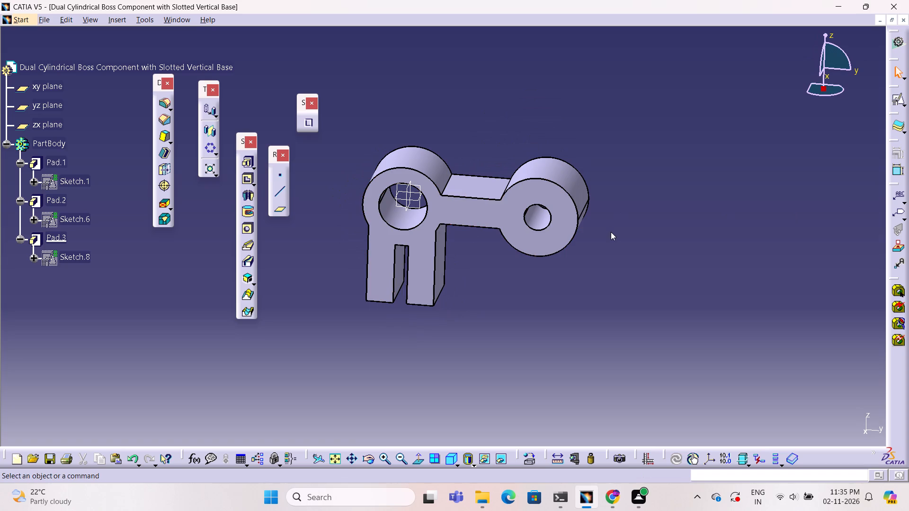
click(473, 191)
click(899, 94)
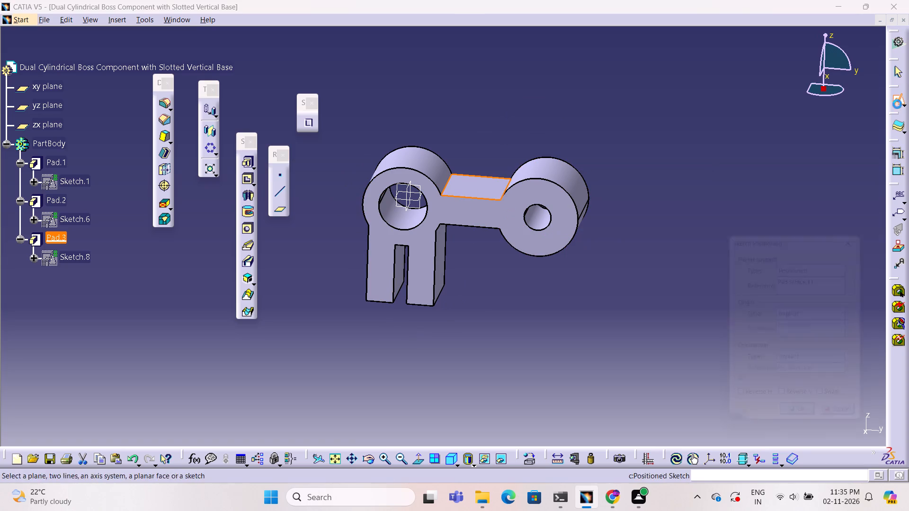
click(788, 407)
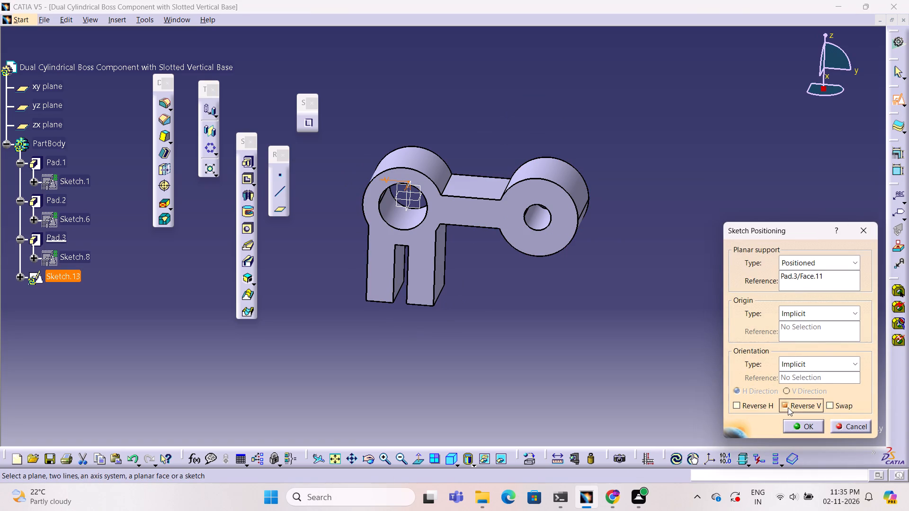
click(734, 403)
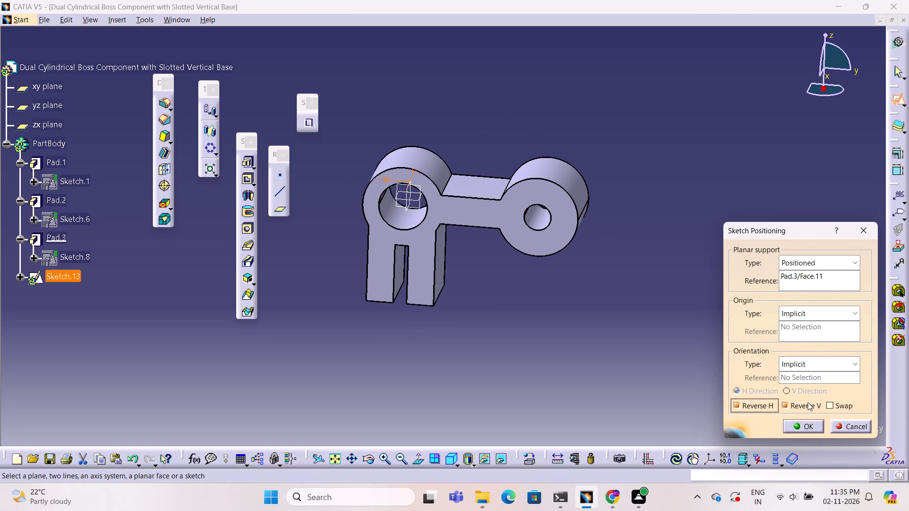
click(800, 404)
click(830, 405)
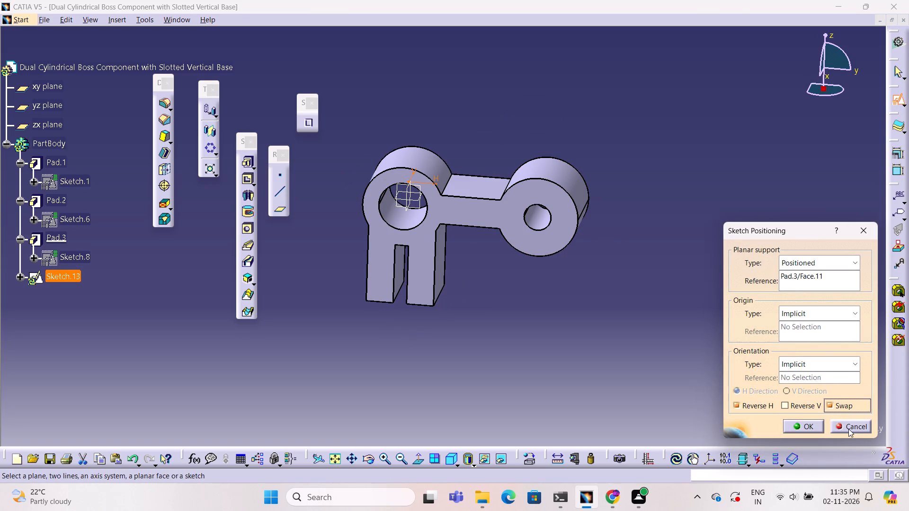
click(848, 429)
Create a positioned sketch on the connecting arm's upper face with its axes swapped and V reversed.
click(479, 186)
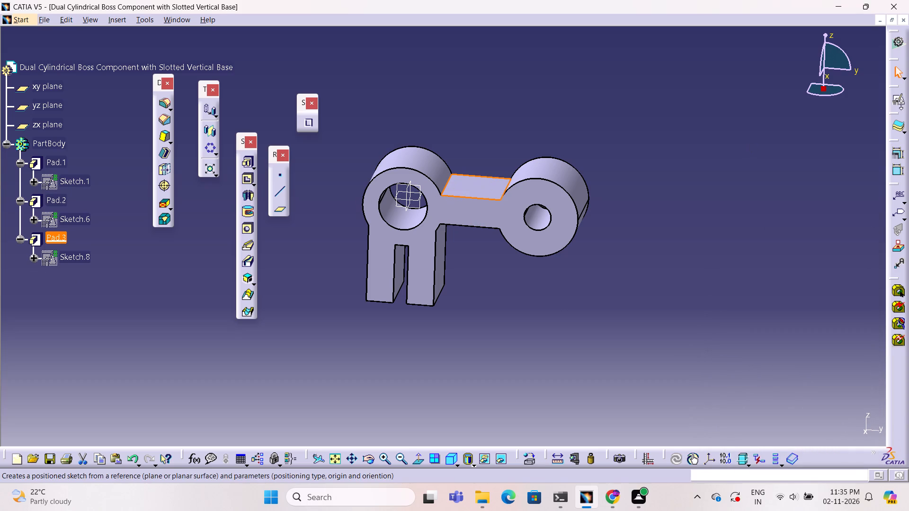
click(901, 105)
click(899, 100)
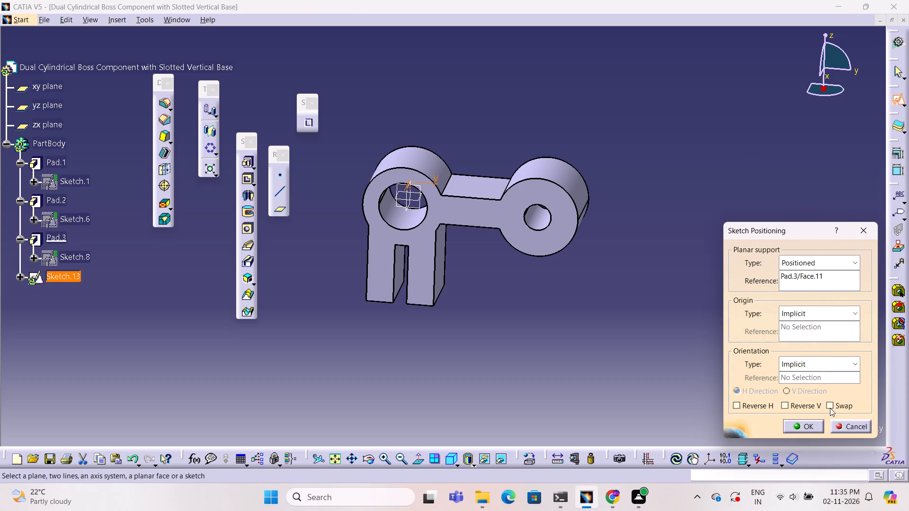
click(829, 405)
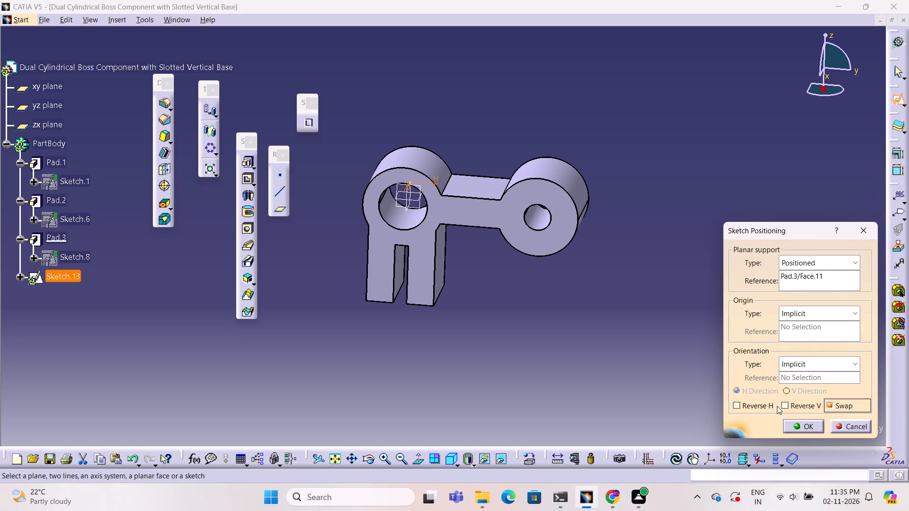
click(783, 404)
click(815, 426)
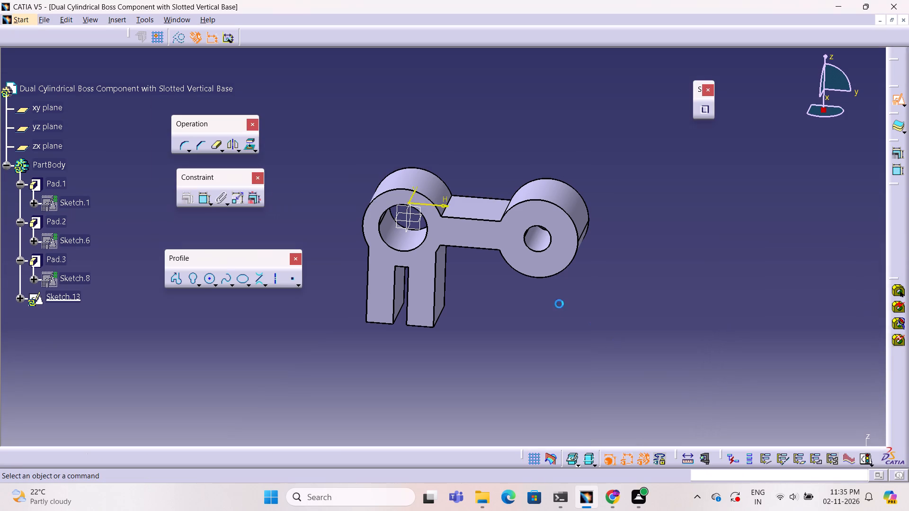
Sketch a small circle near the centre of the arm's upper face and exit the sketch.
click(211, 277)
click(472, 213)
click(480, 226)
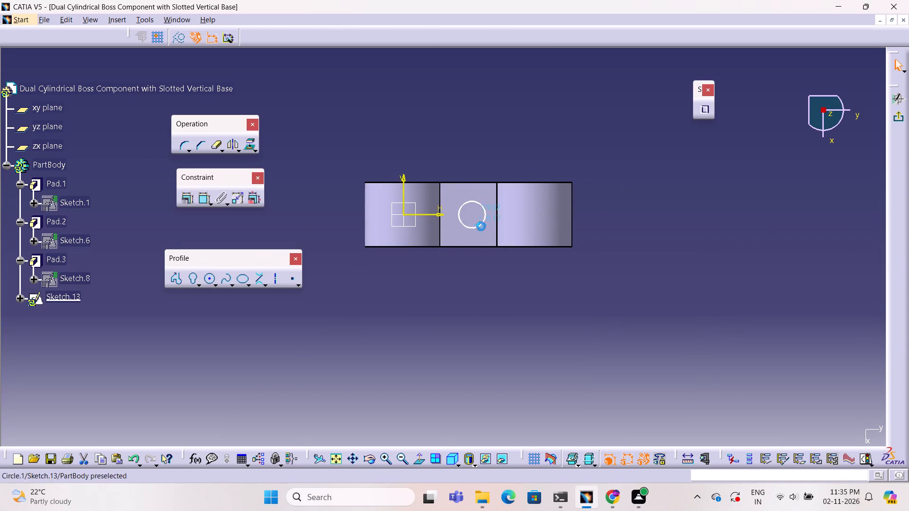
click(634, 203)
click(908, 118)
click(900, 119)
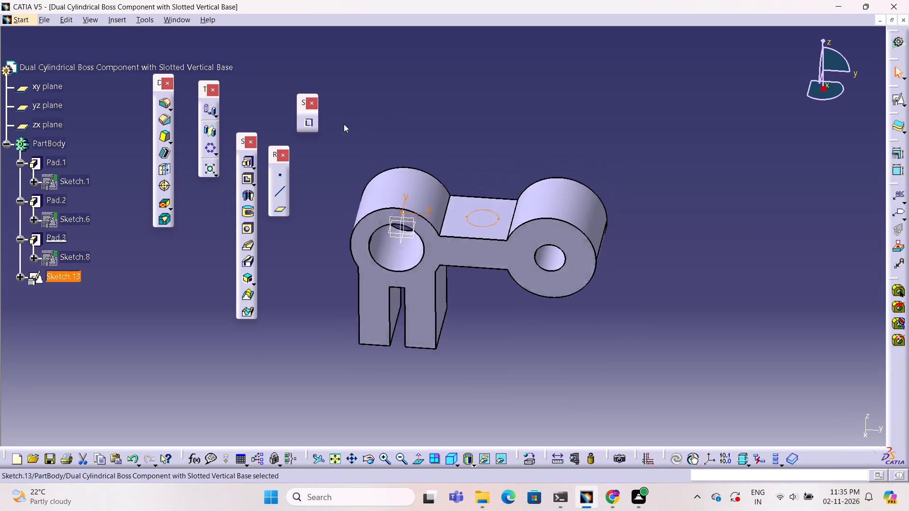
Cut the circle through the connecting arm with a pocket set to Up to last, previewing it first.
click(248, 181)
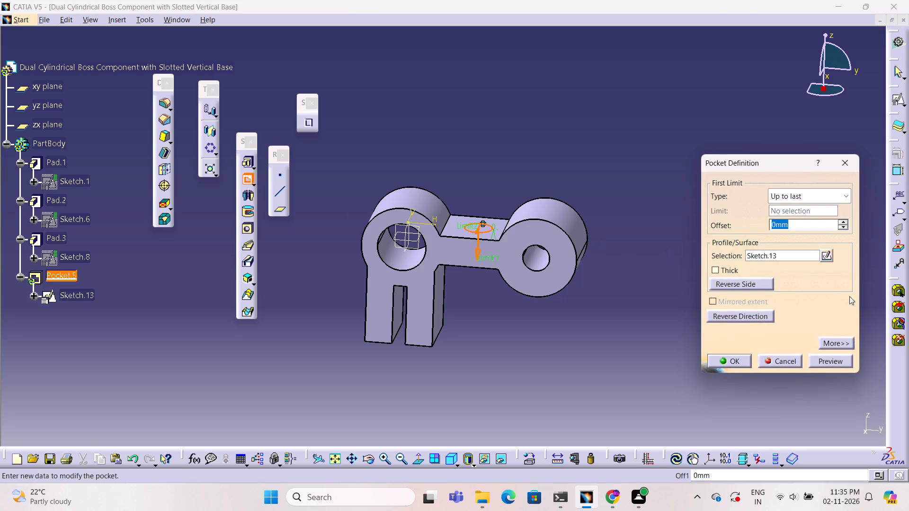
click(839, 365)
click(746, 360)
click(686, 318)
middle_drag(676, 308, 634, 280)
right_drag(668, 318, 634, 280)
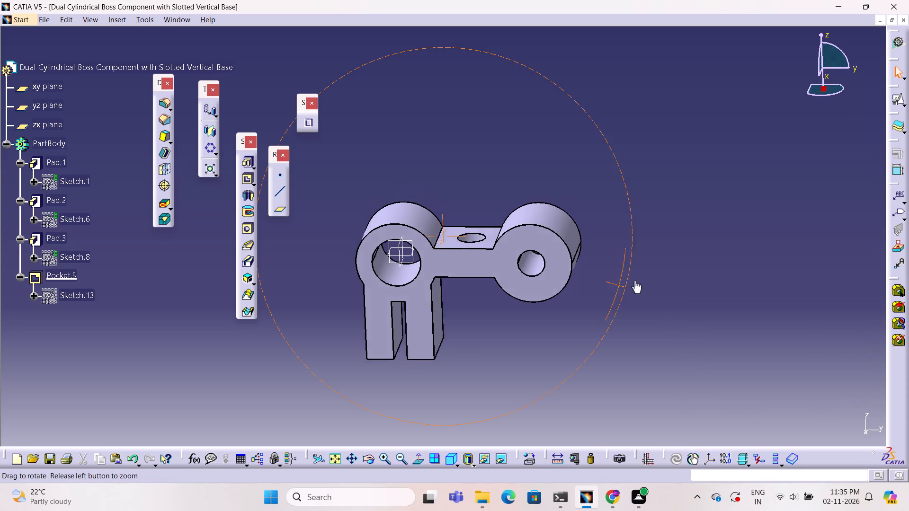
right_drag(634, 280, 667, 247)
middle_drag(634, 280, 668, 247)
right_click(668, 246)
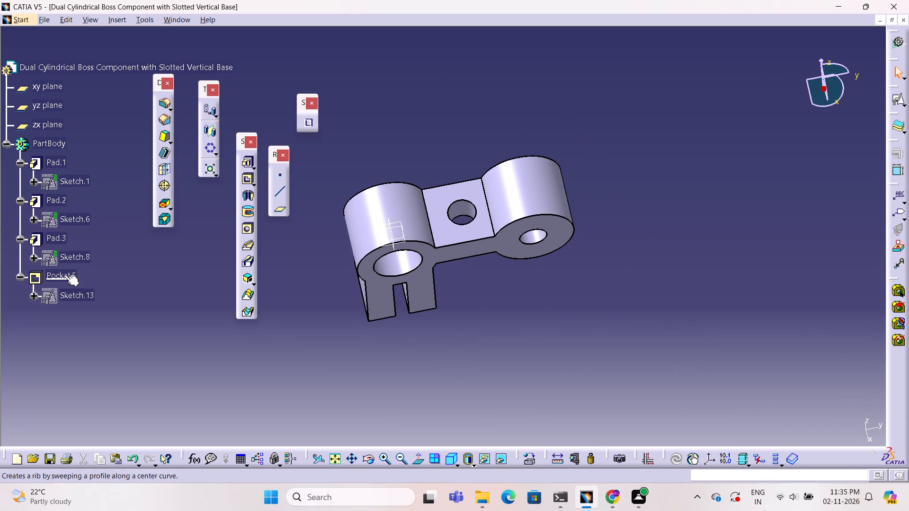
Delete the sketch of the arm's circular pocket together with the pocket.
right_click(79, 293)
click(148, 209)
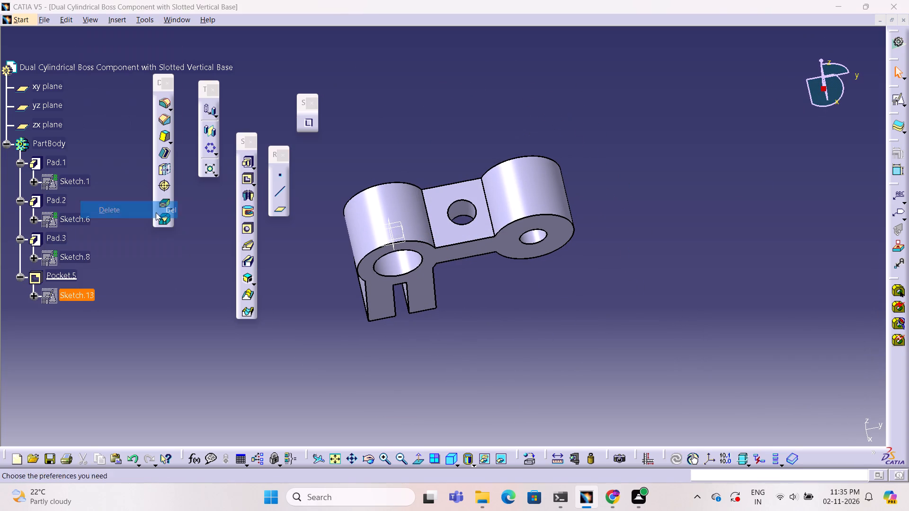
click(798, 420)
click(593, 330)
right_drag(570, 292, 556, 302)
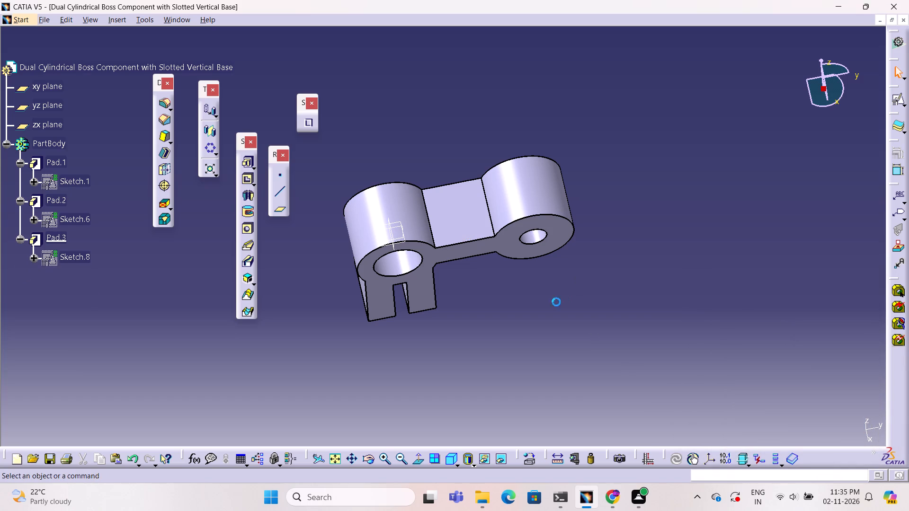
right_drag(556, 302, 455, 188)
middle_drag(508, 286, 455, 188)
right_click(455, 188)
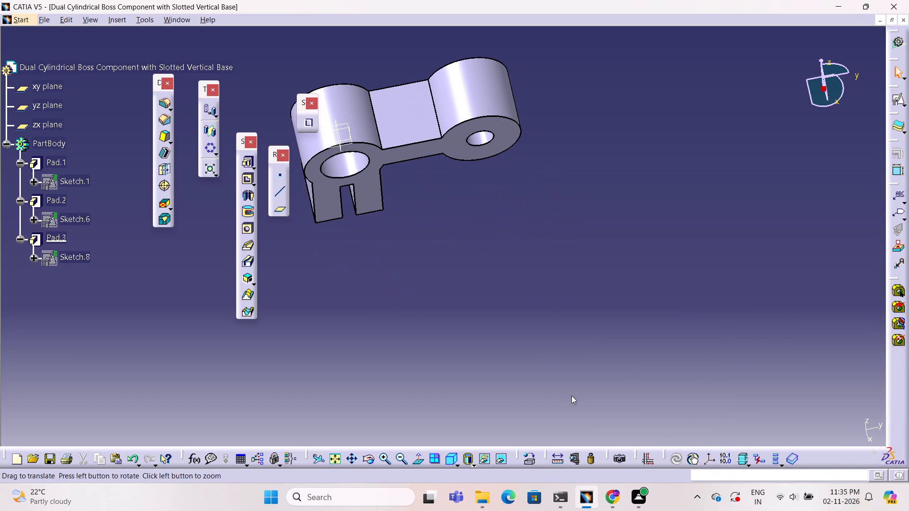
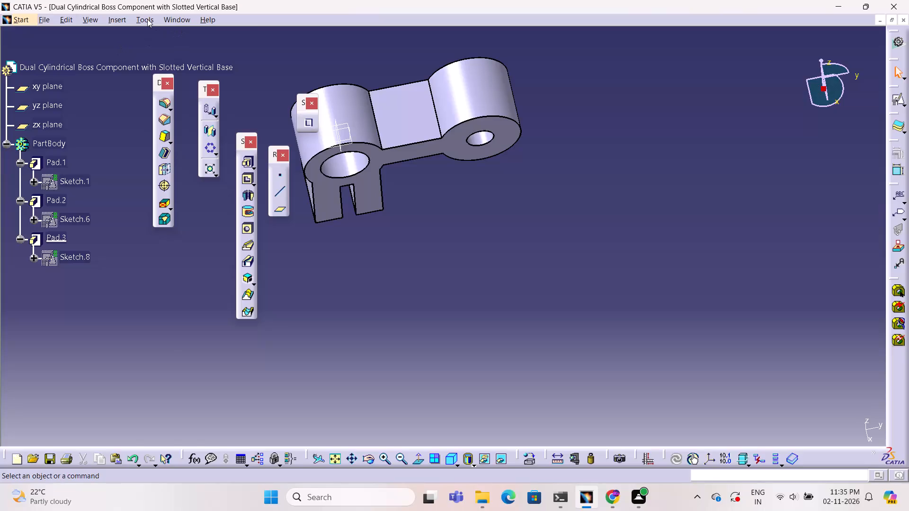
Stop the macro recording.
click(147, 19)
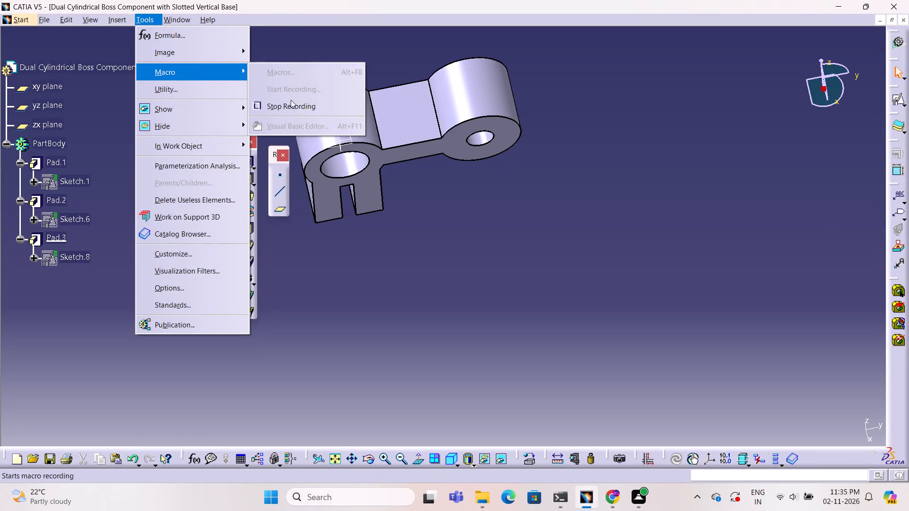
click(294, 103)
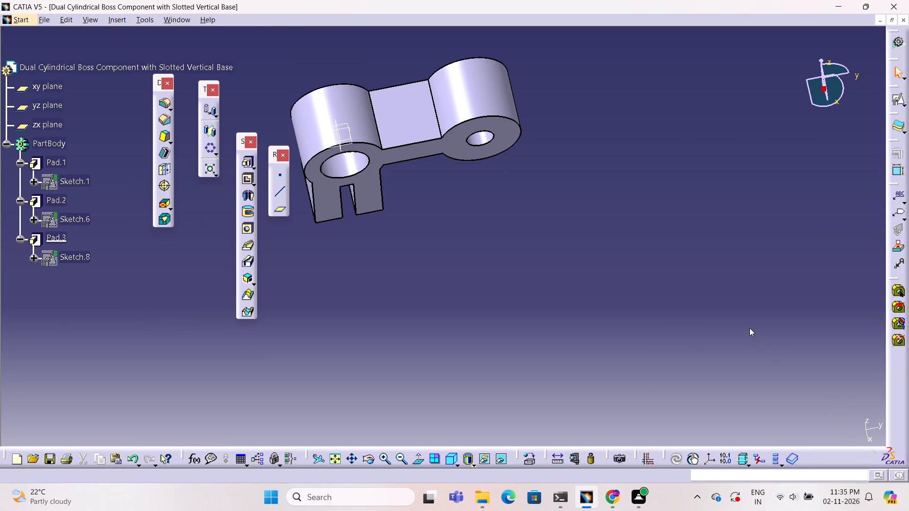
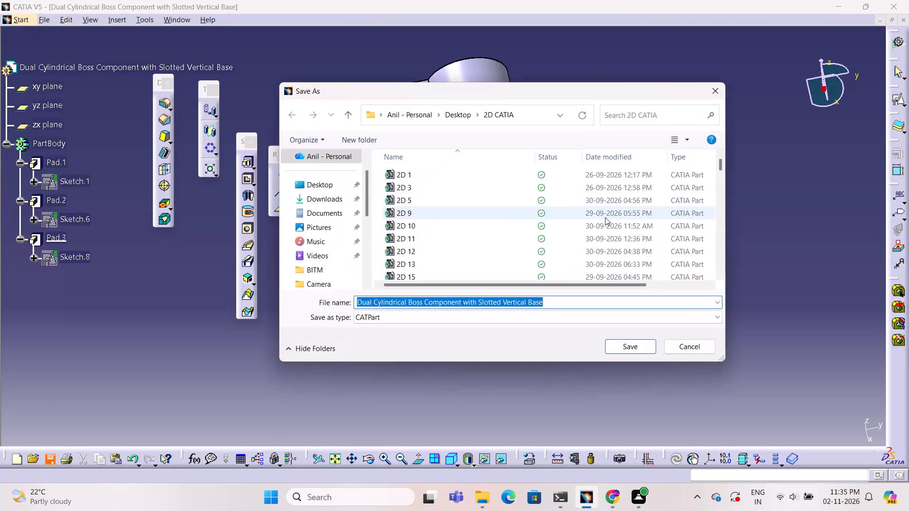
Save the part as a CATPart named Dual Cylindrical Boss Component with Slotted Vertical Base in the 2D CATIA folder.
click(601, 325)
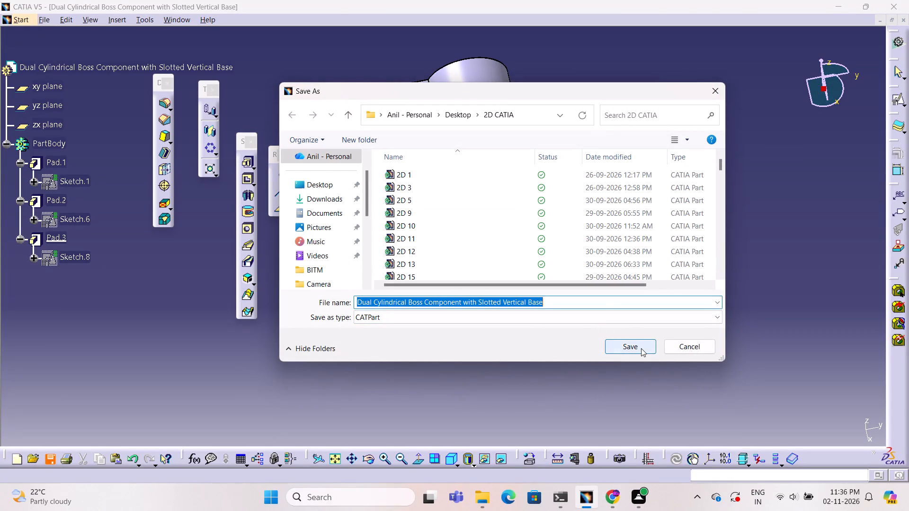
click(641, 348)
Save a copy of the part in igs format under the same name in the 2D CATIA folder.
click(52, 19)
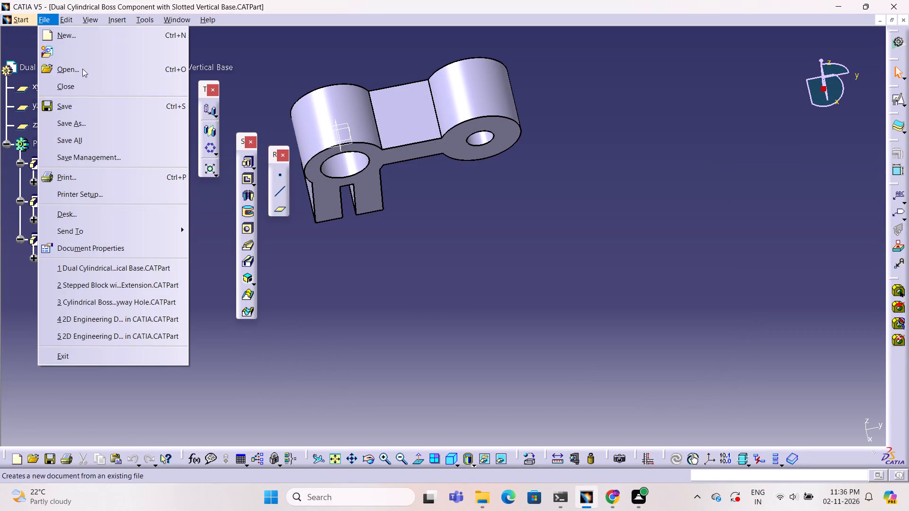
click(105, 124)
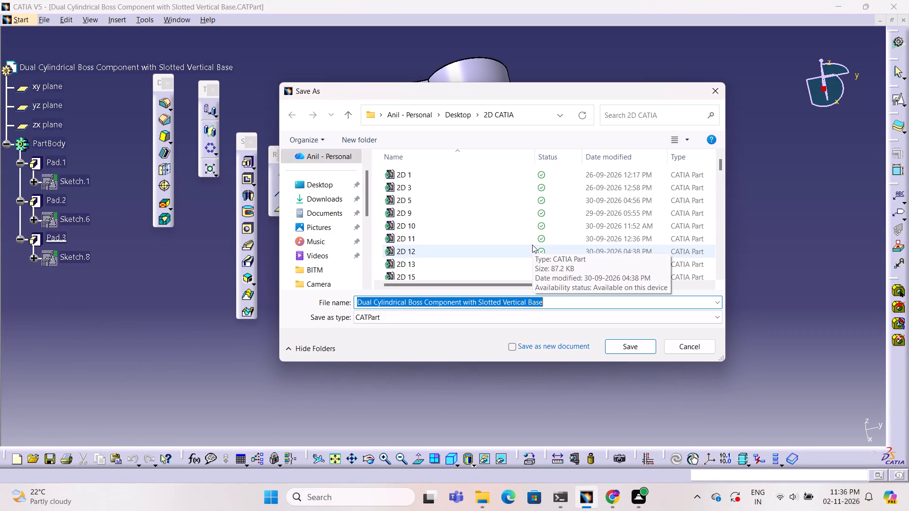
scroll(520, 241, down, 3)
click(514, 321)
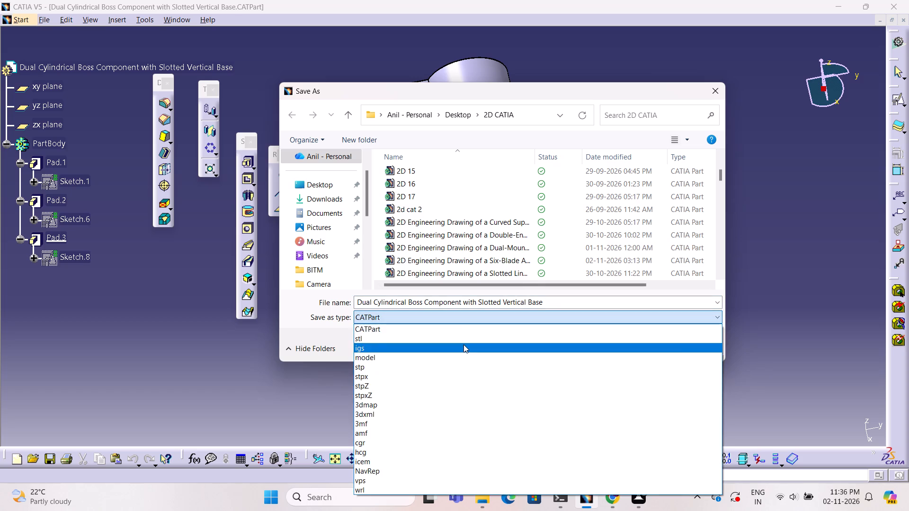
click(463, 344)
click(629, 351)
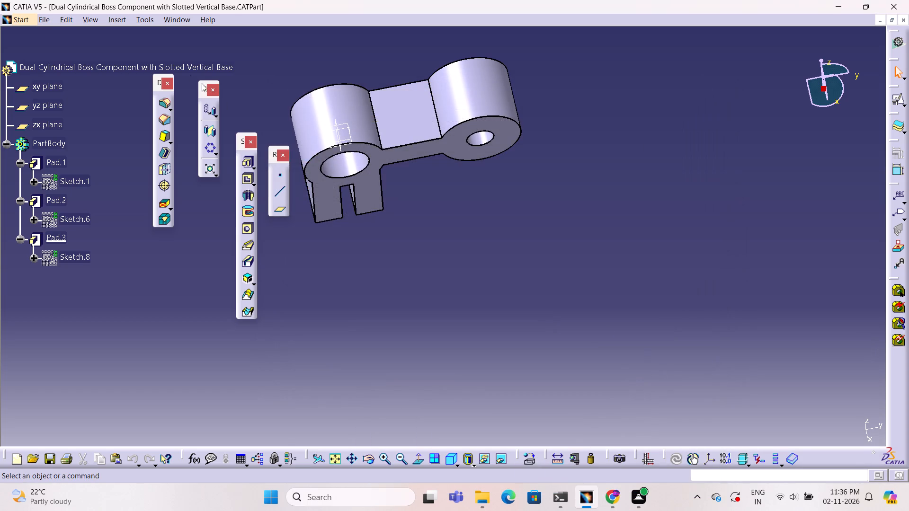